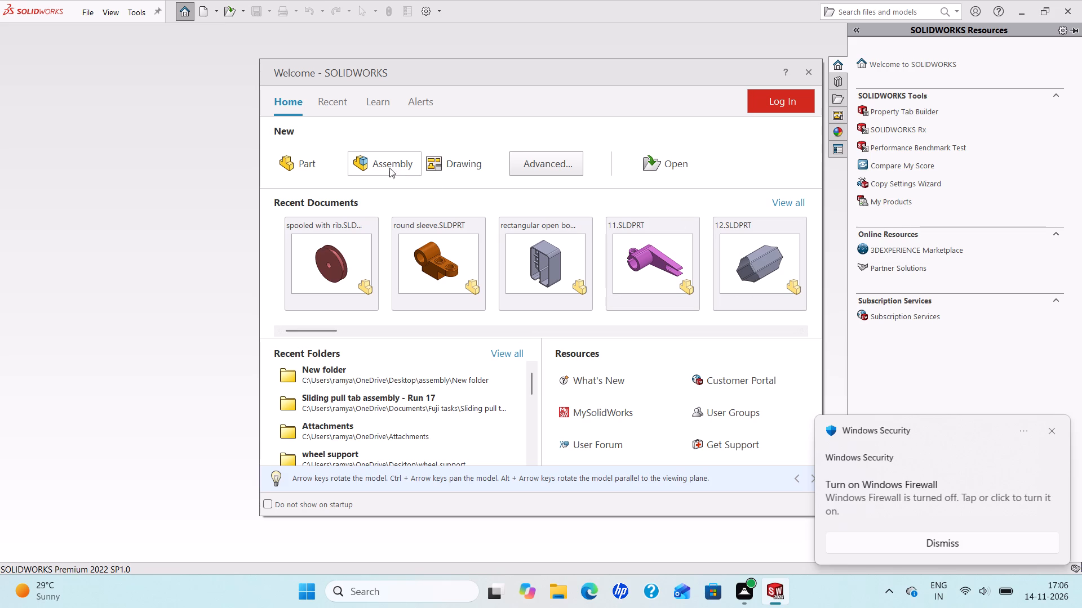
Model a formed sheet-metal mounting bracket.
Create a new part document.
click(304, 166)
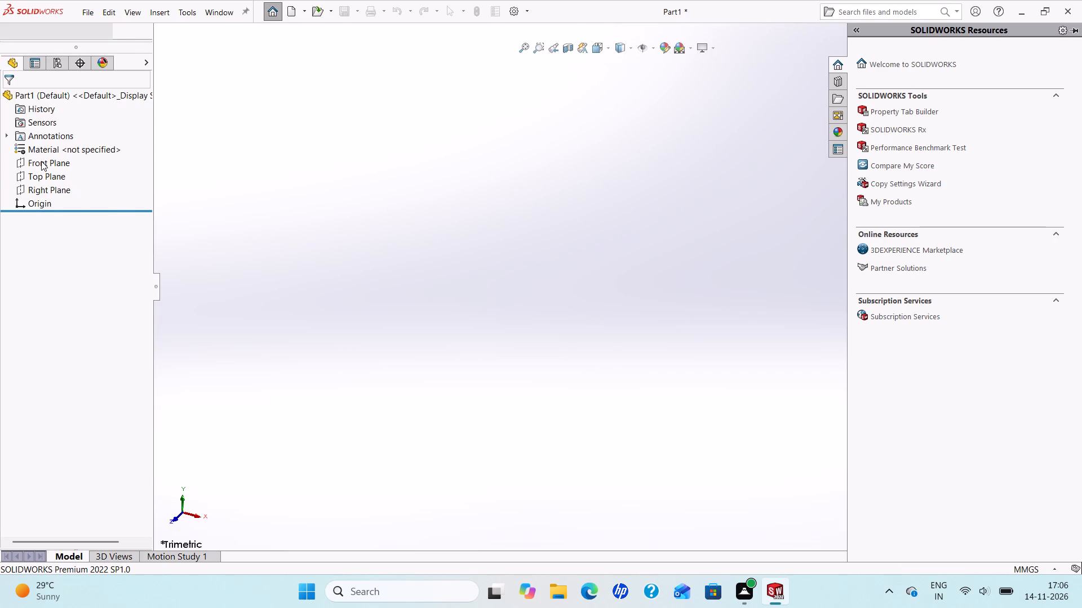
Start a new sketch on the Front Plane.
click(41, 161)
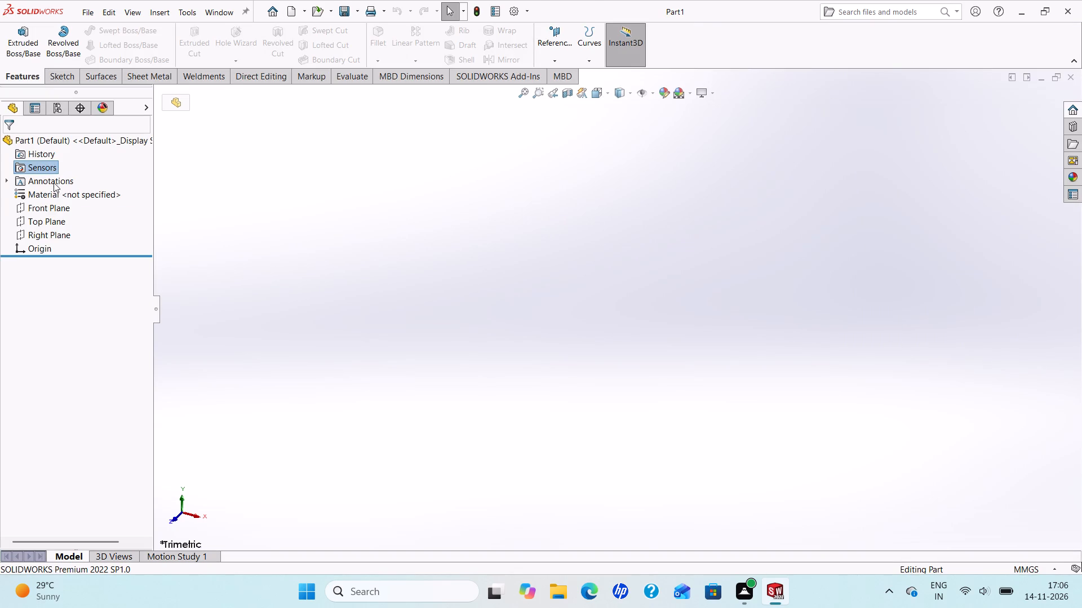
click(42, 209)
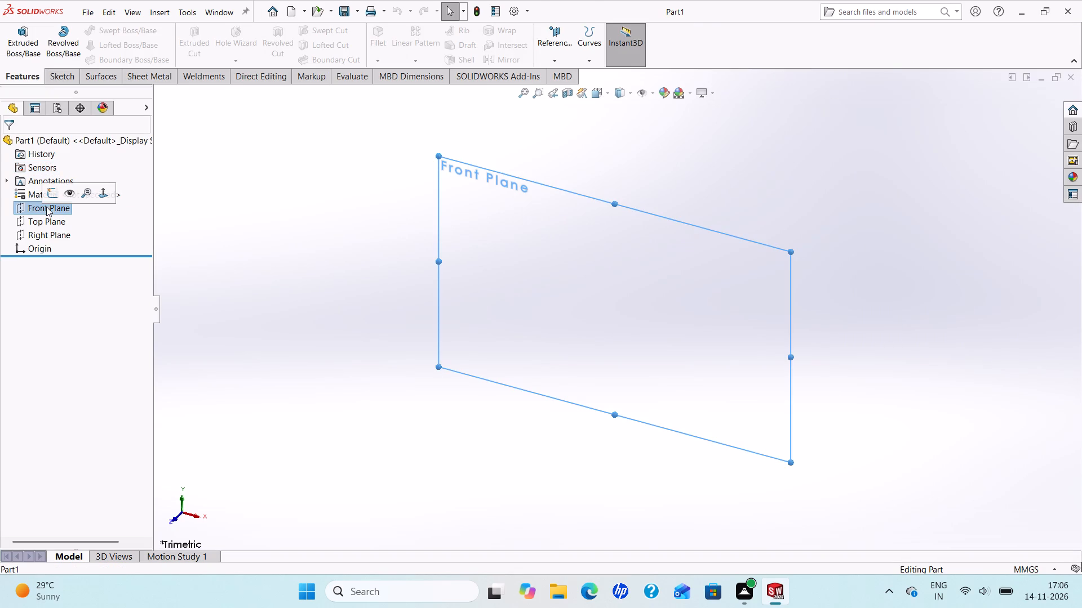
click(55, 190)
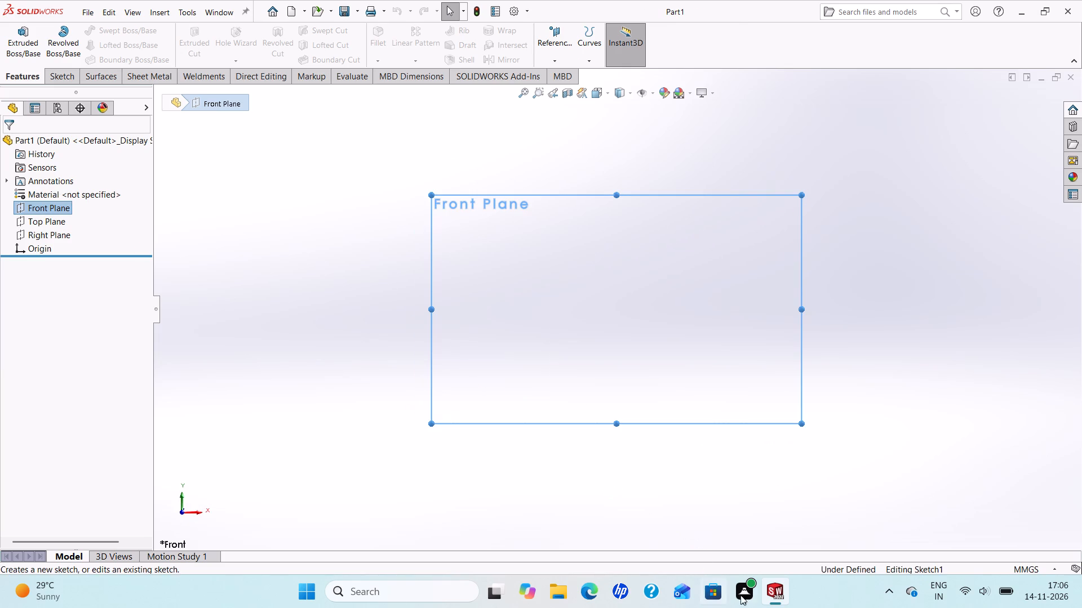
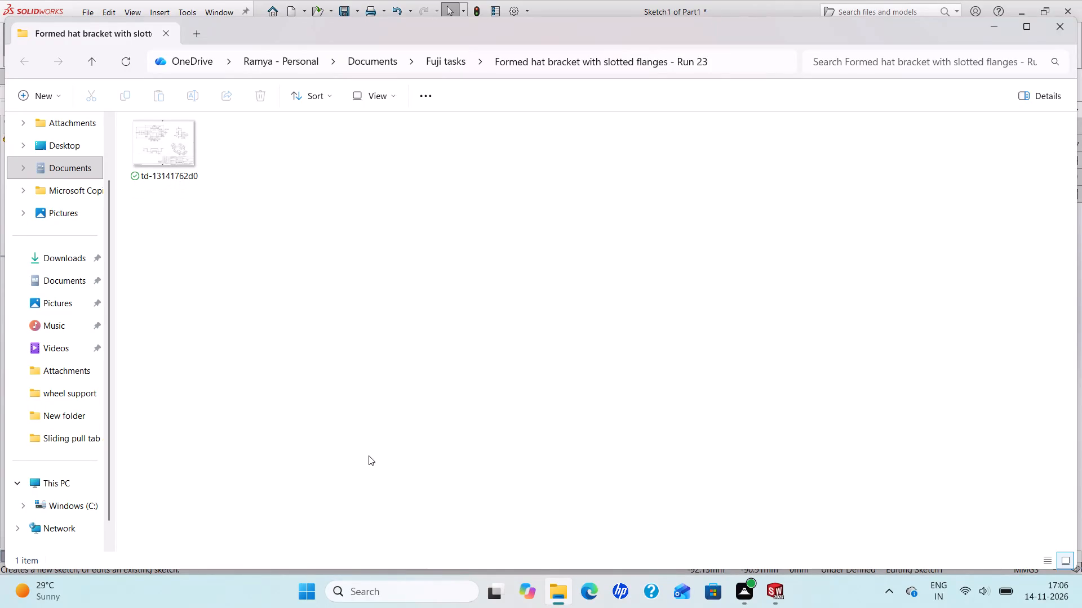
Open the bracket drawing image td-13141762d0 in Photos, close the folder window, and examine the enlarged drawing beside the SOLIDWORKS sketch.
double_click(157, 144)
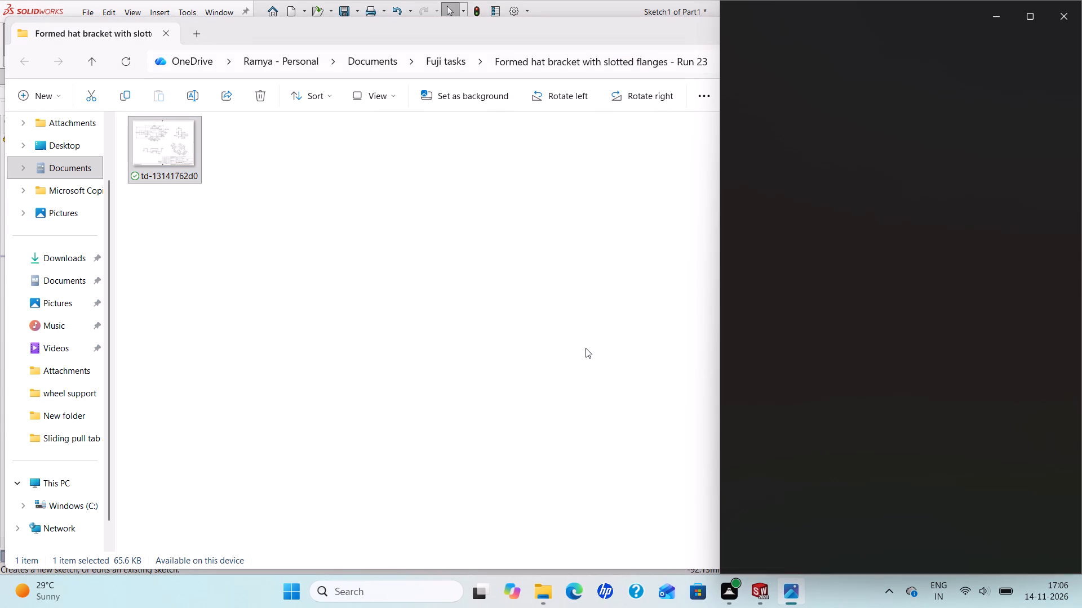
click(587, 346)
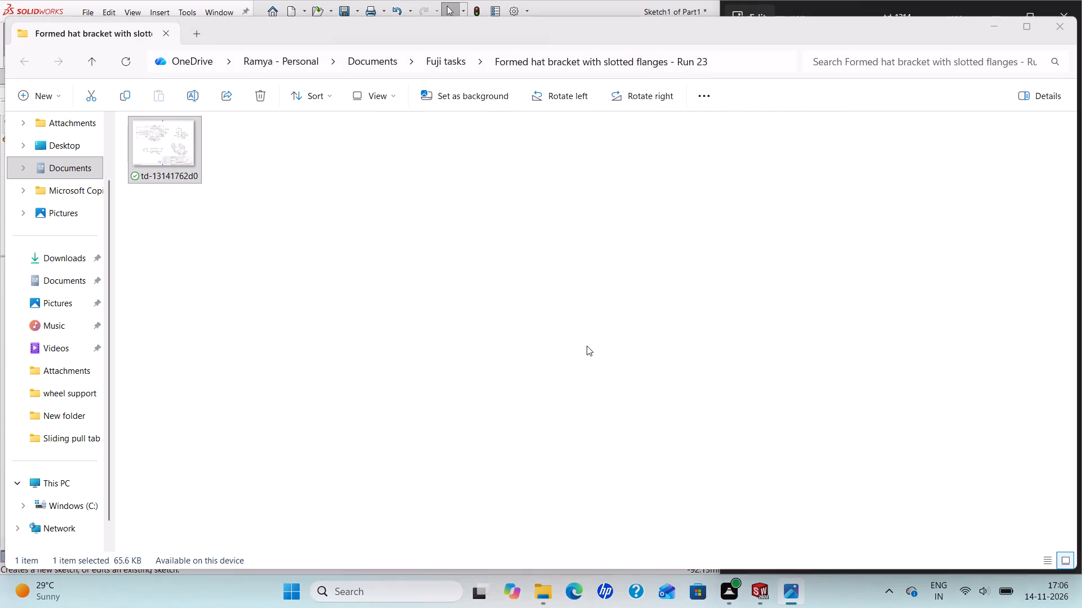
click(1060, 21)
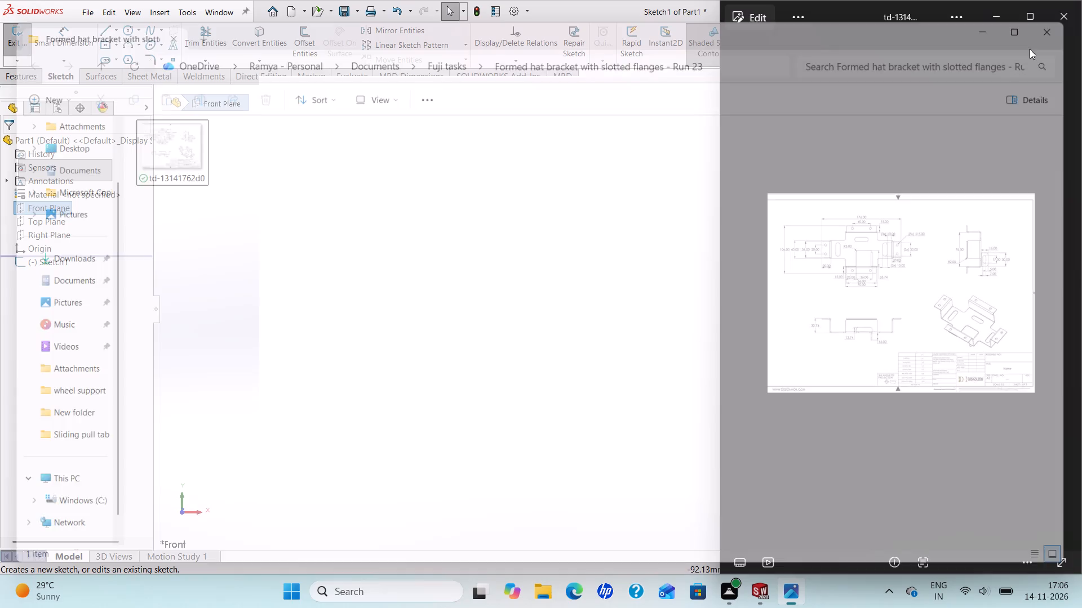
click(228, 276)
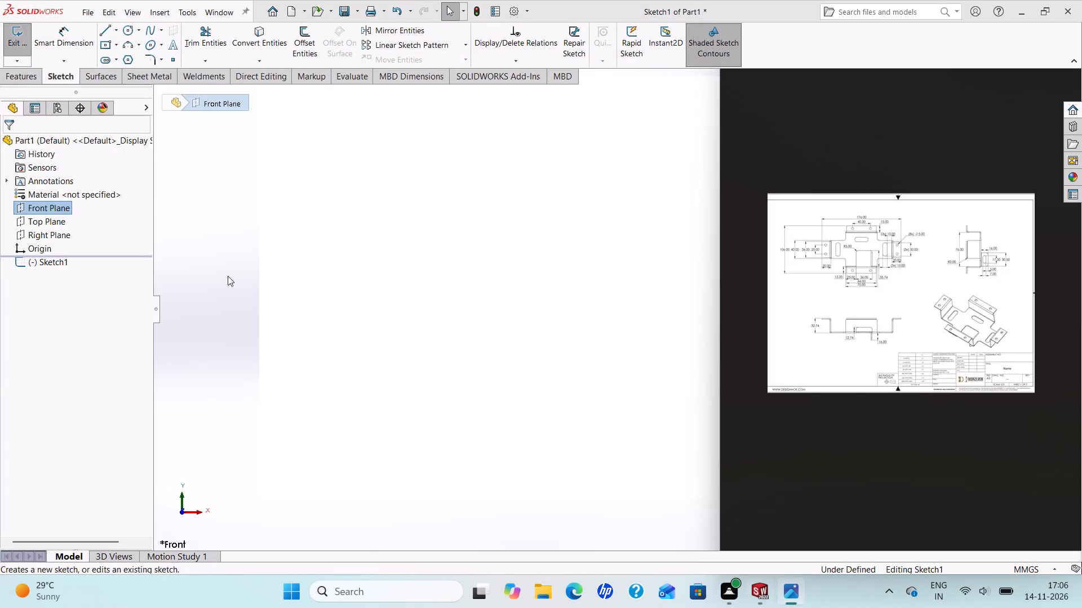
scroll(759, 325, up, 1)
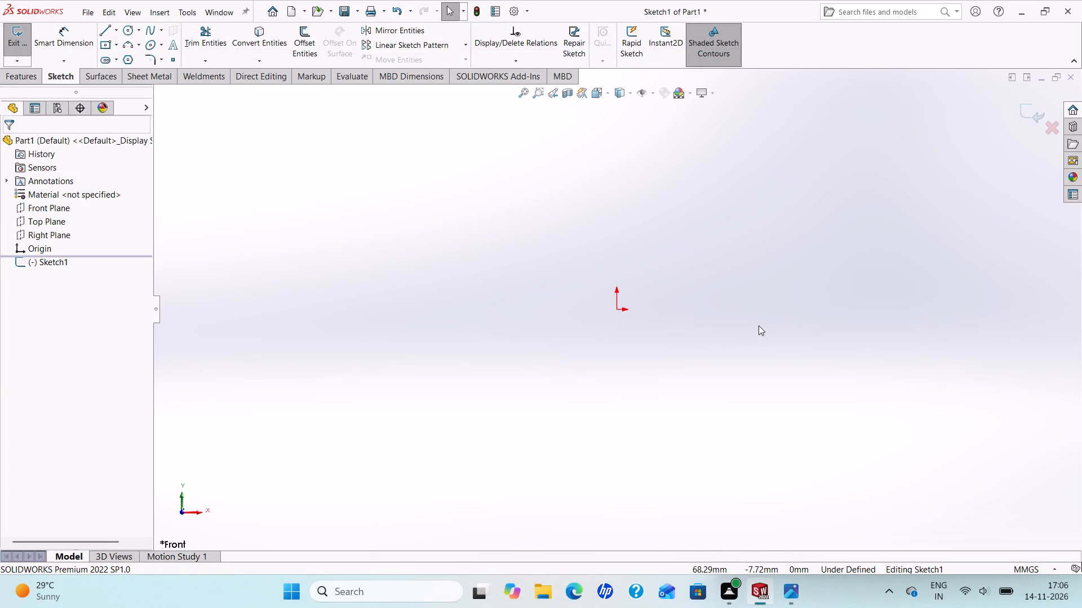
scroll(759, 325, down, 3)
click(800, 593)
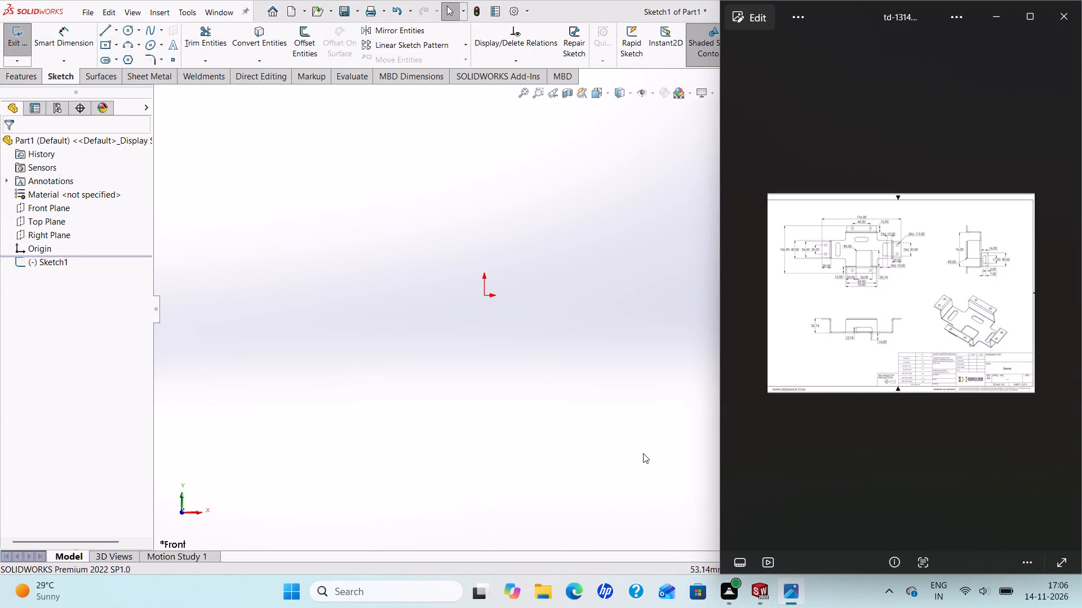
scroll(889, 419, up, 2)
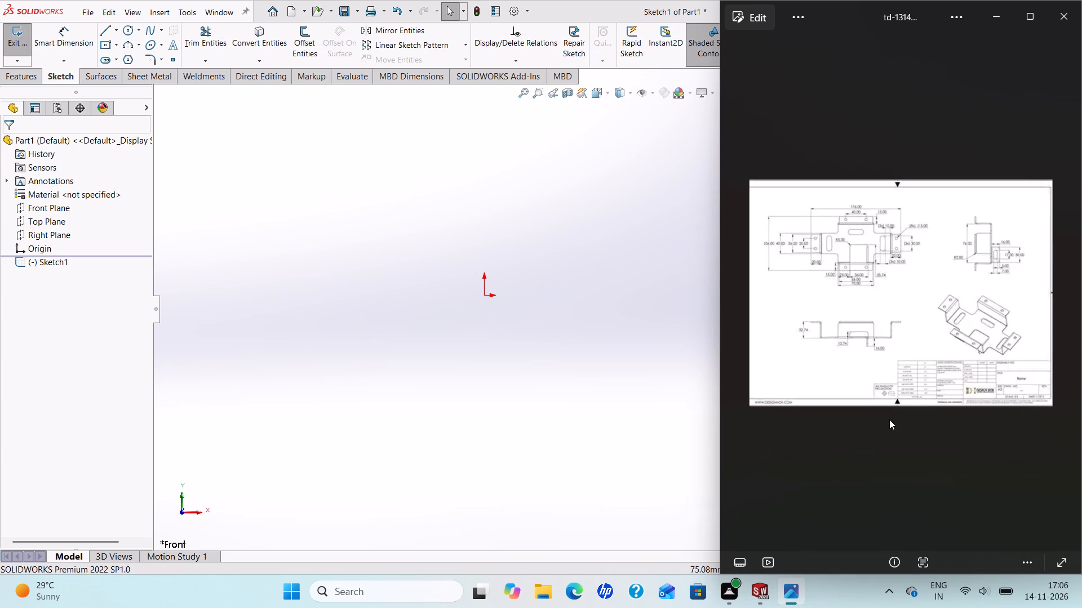
scroll(889, 419, up, 3)
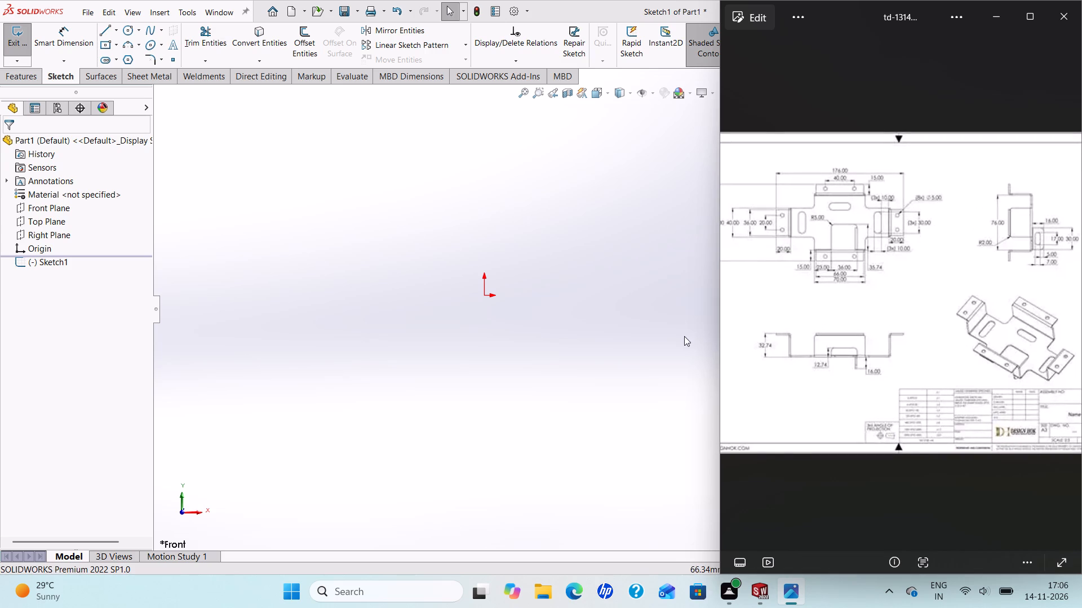
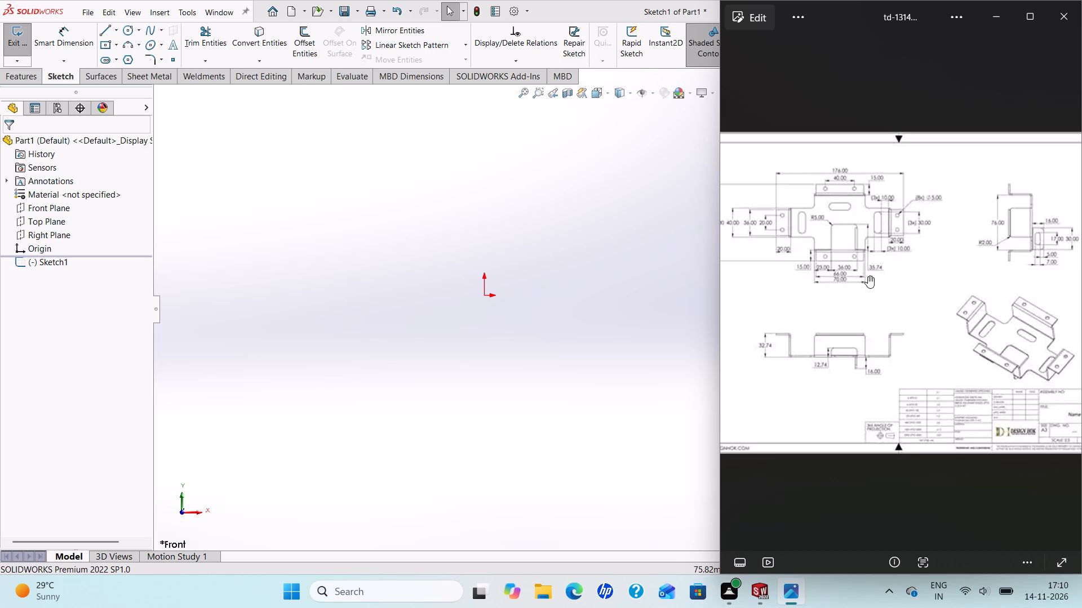
Examine the front-view dimensions and side profile in the bracket reference drawing, including the overall width and flange sizes.
scroll(818, 281, up, 4)
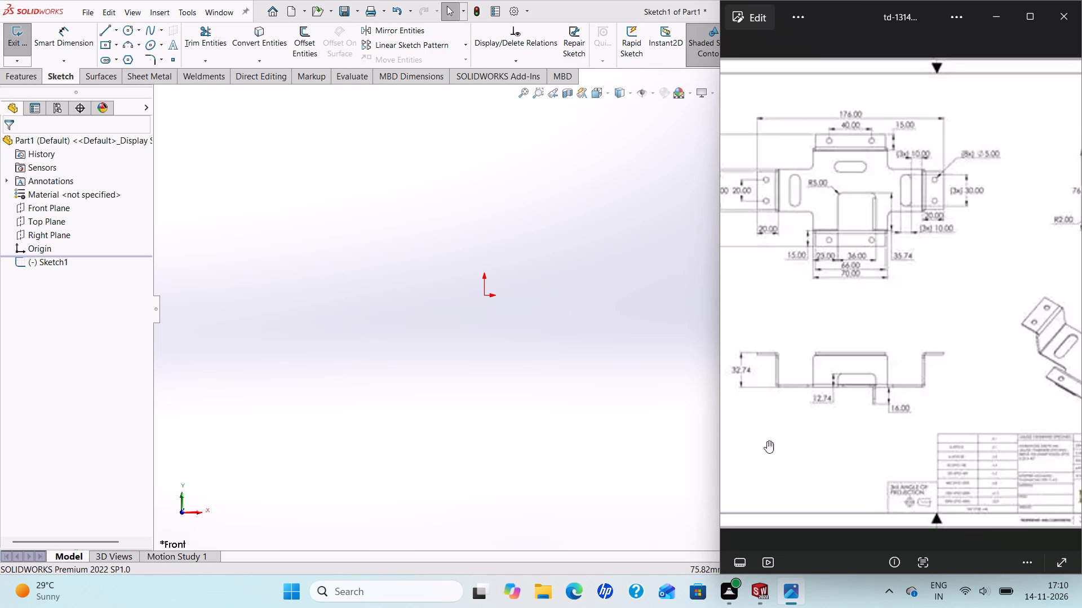
scroll(752, 329, up, 1)
scroll(753, 329, down, 5)
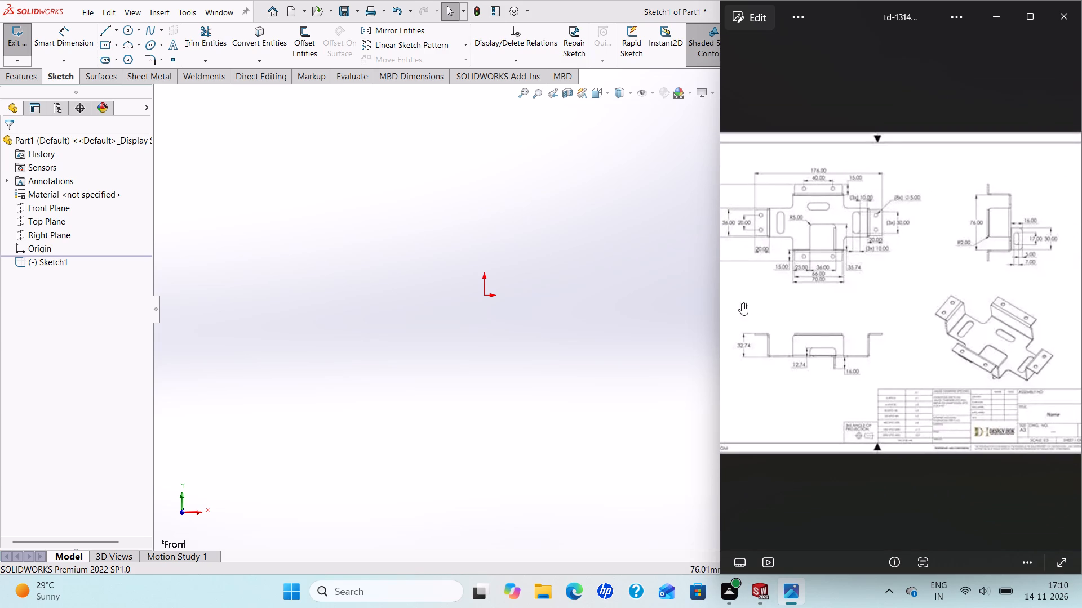
scroll(739, 303, down, 1)
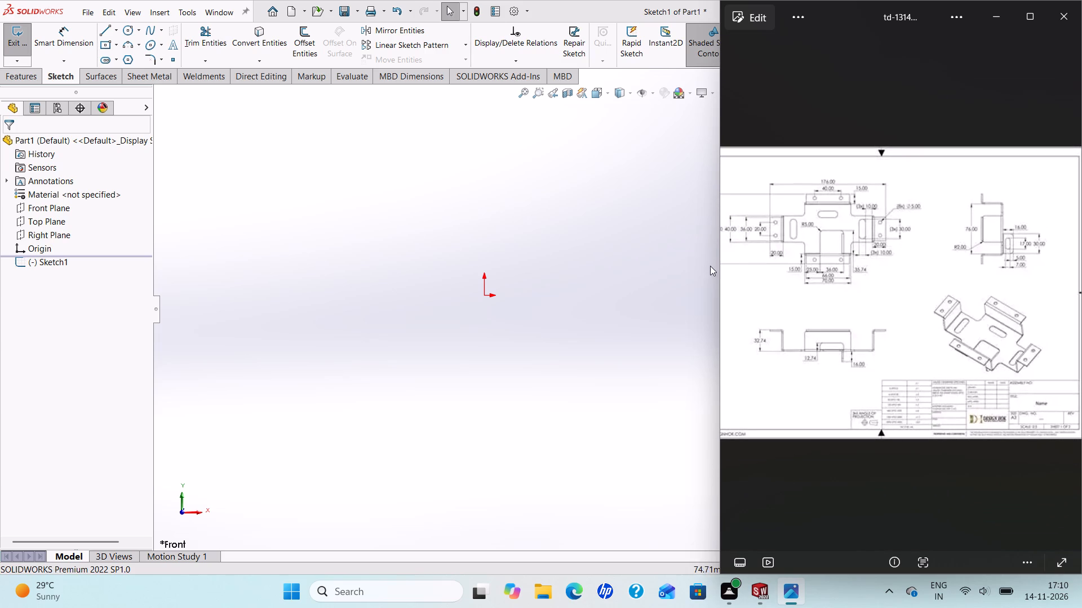
scroll(728, 265, down, 1)
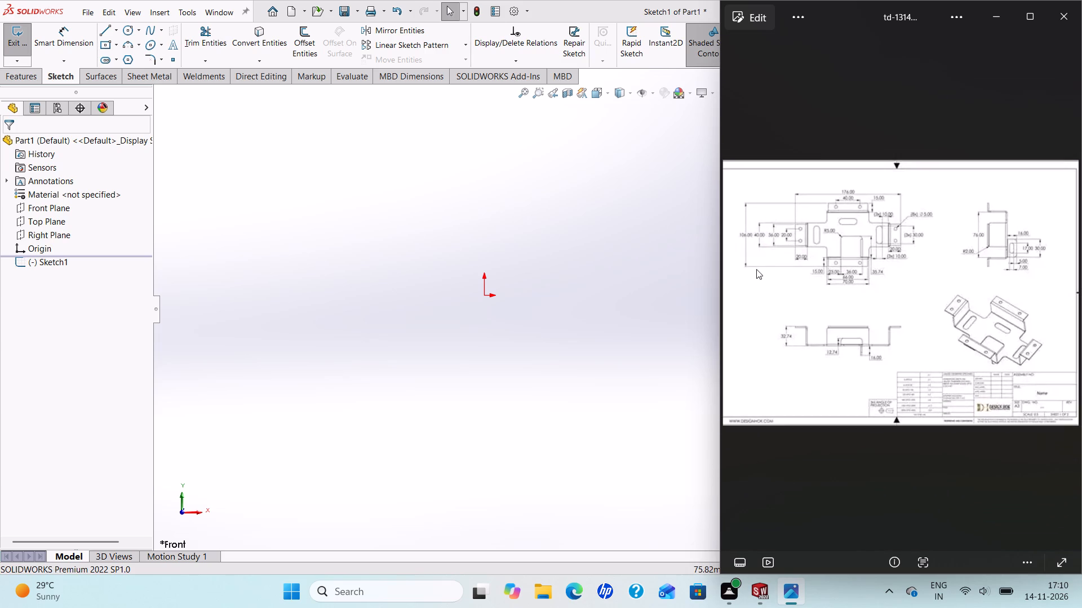
scroll(759, 260, up, 7)
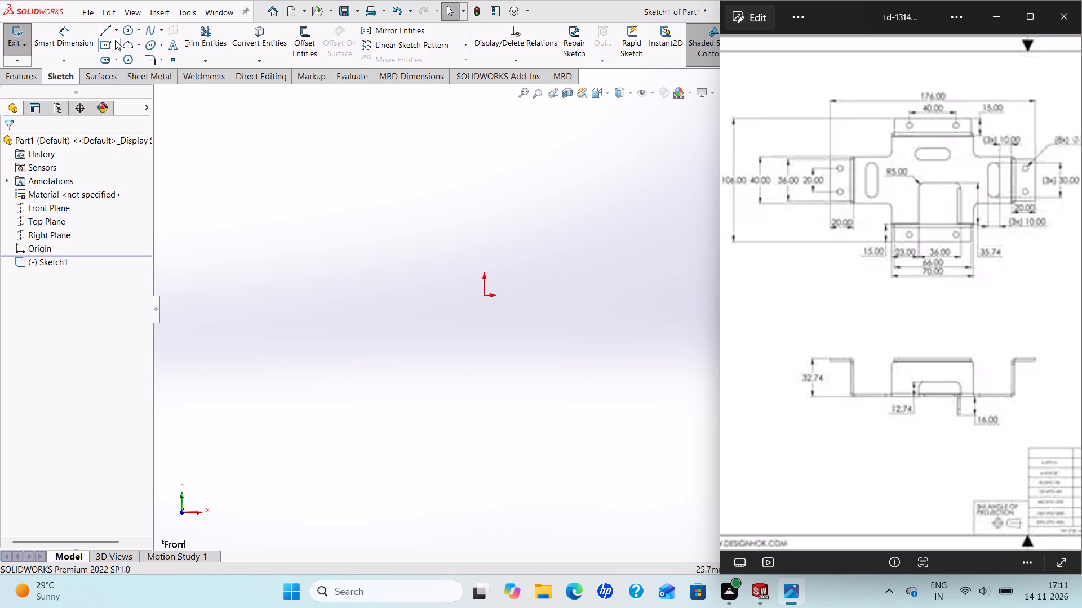
Sketch the cross profile's bottom edge about 55 mm long rightward from the origin, plus a vertical edge about 18 mm up from its end.
click(103, 31)
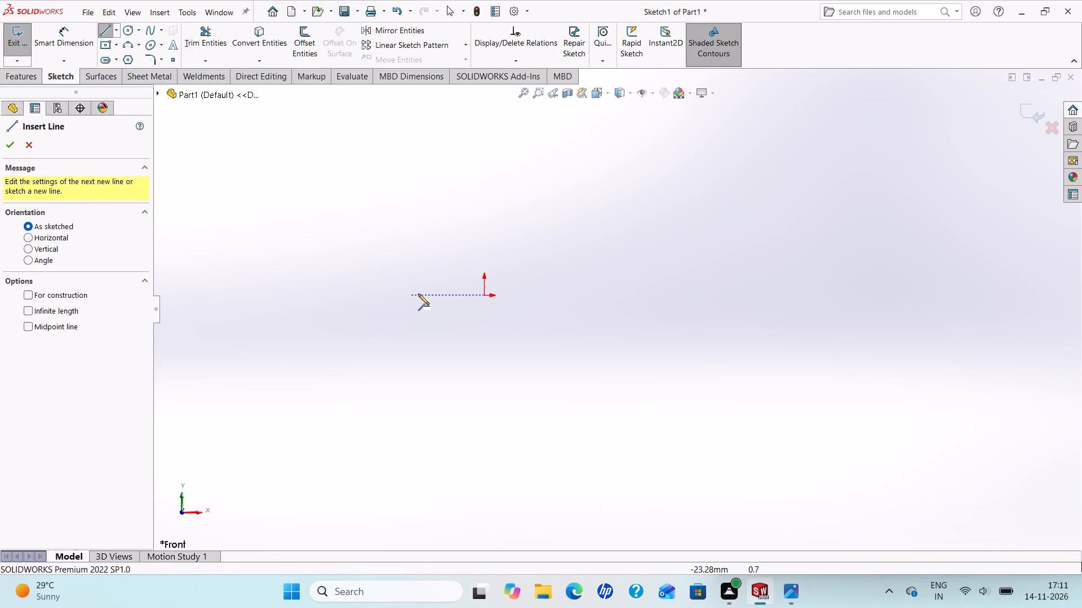
click(485, 298)
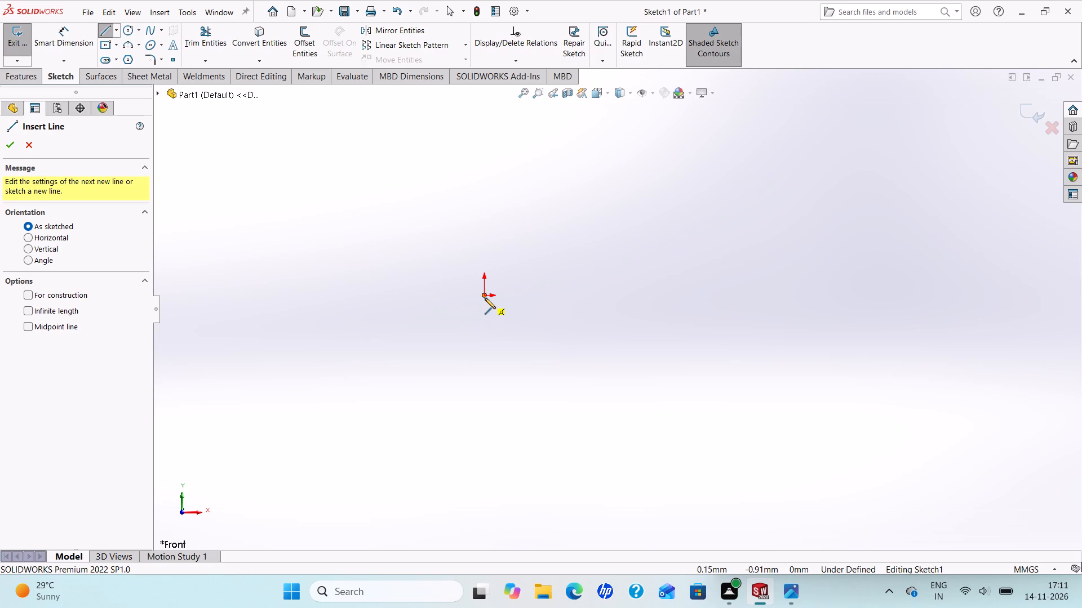
click(650, 293)
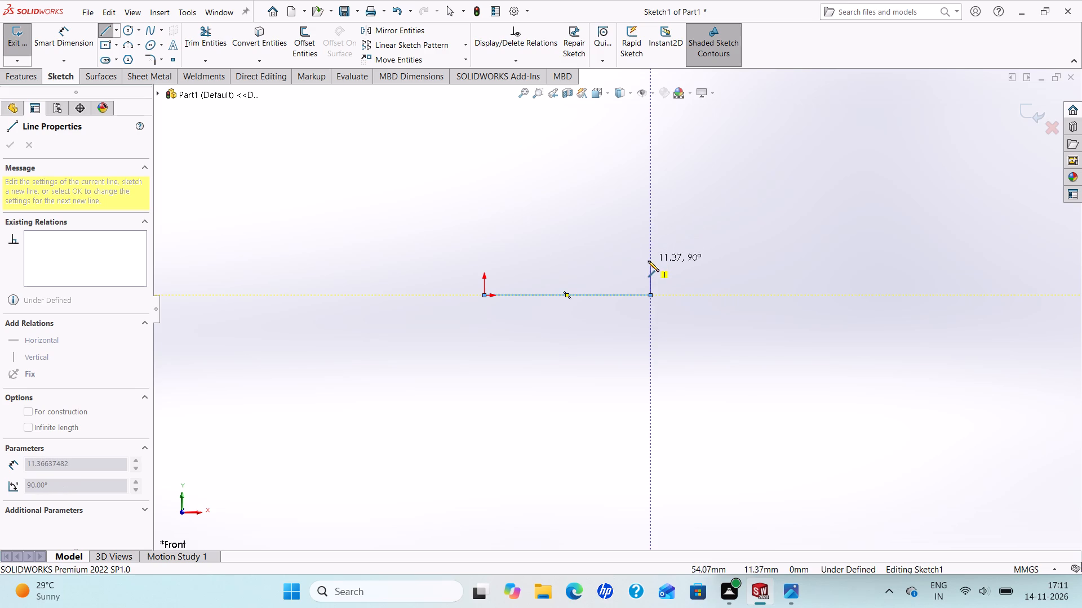
click(649, 240)
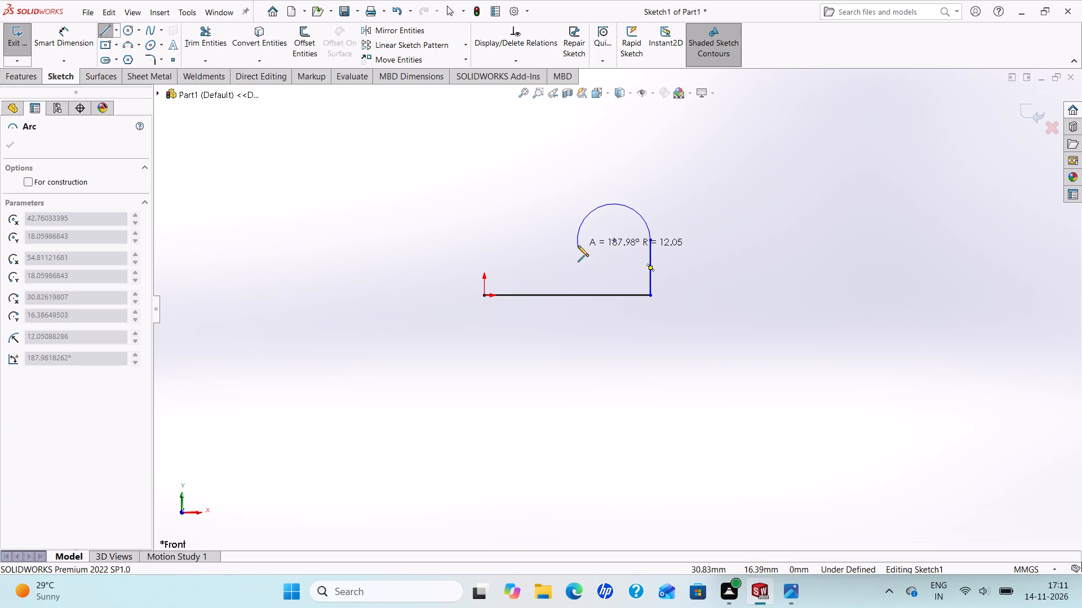
key(Escape)
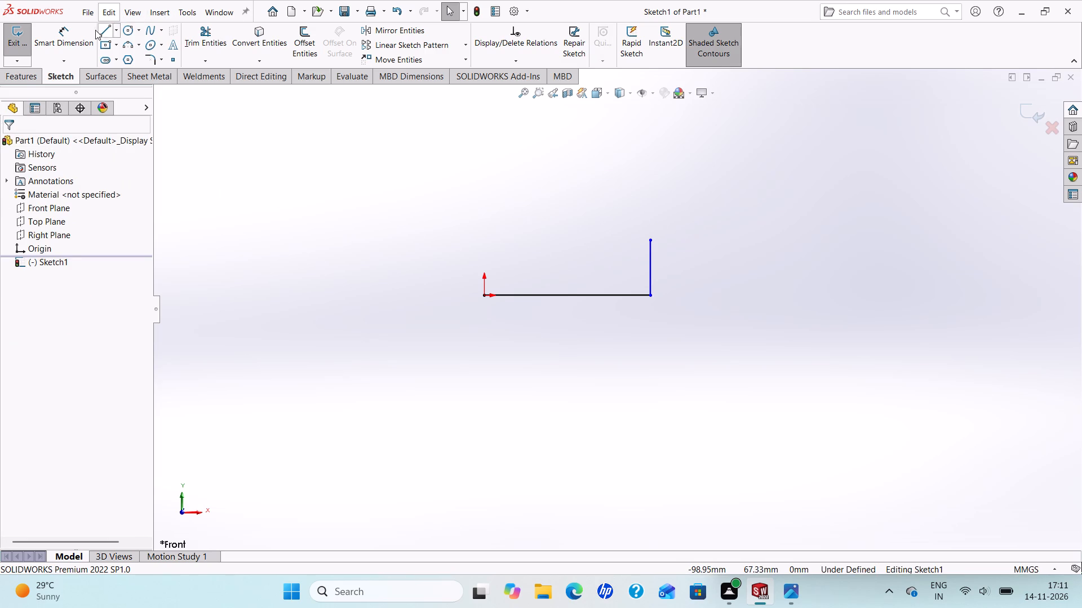
Continue the outline from the vertical edge's top end with a rectangular right arm about 18 mm long and 29 mm high.
click(109, 33)
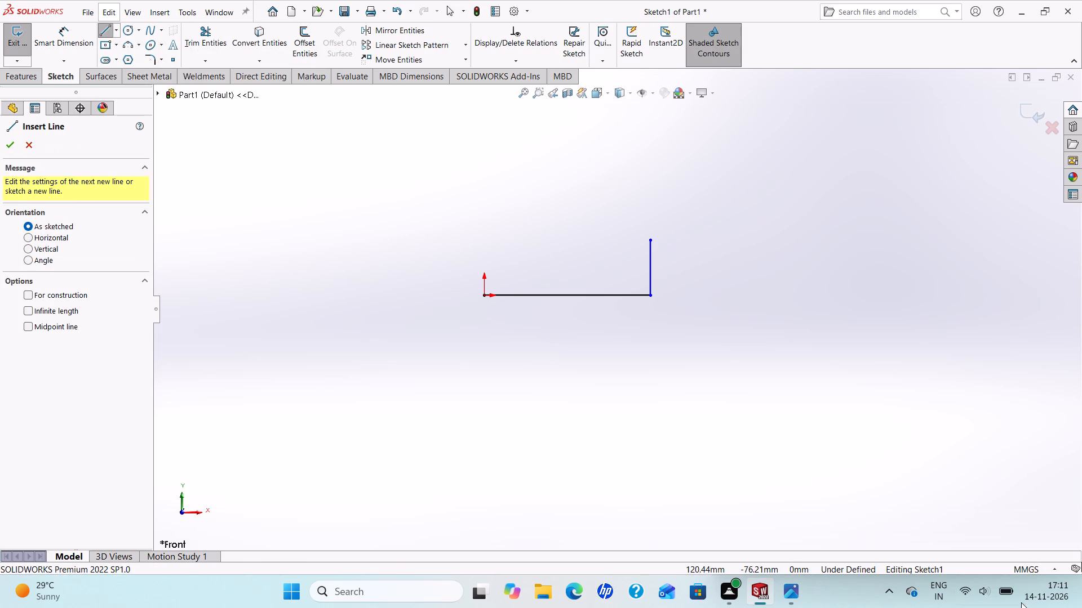
click(653, 238)
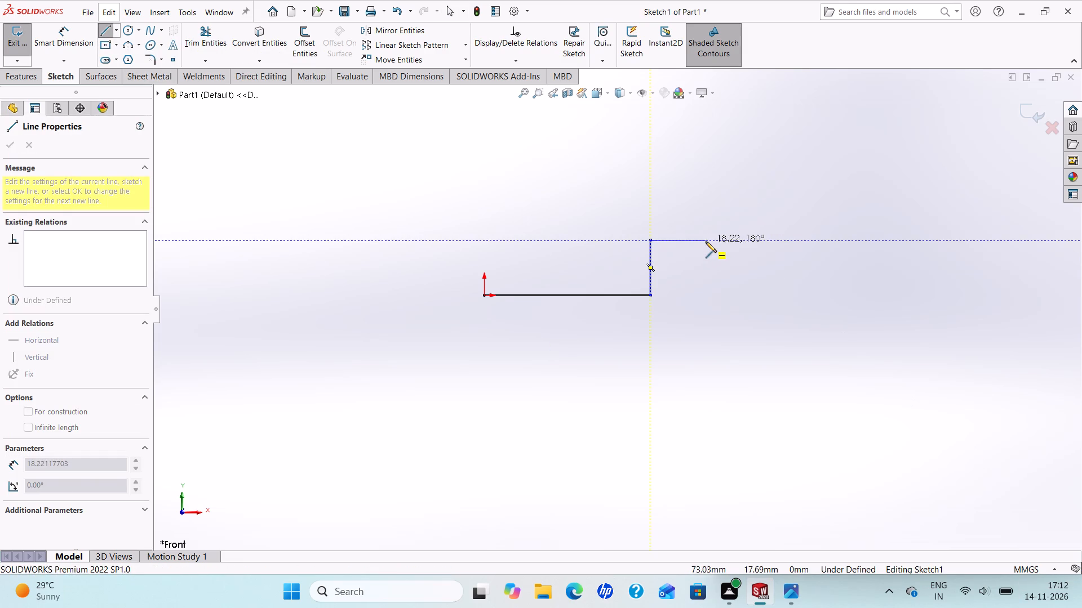
click(704, 242)
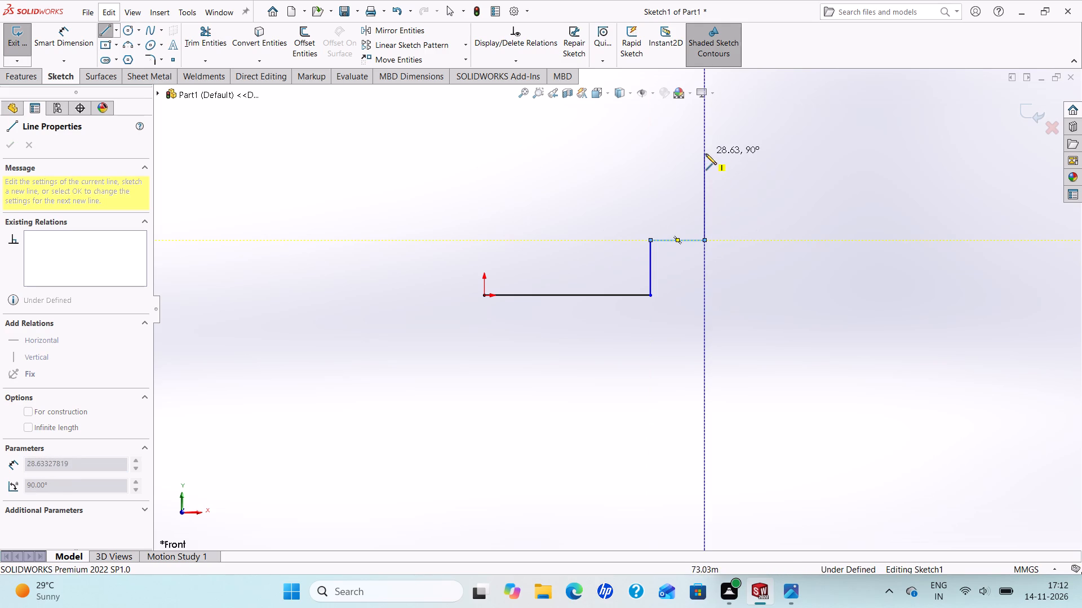
click(706, 154)
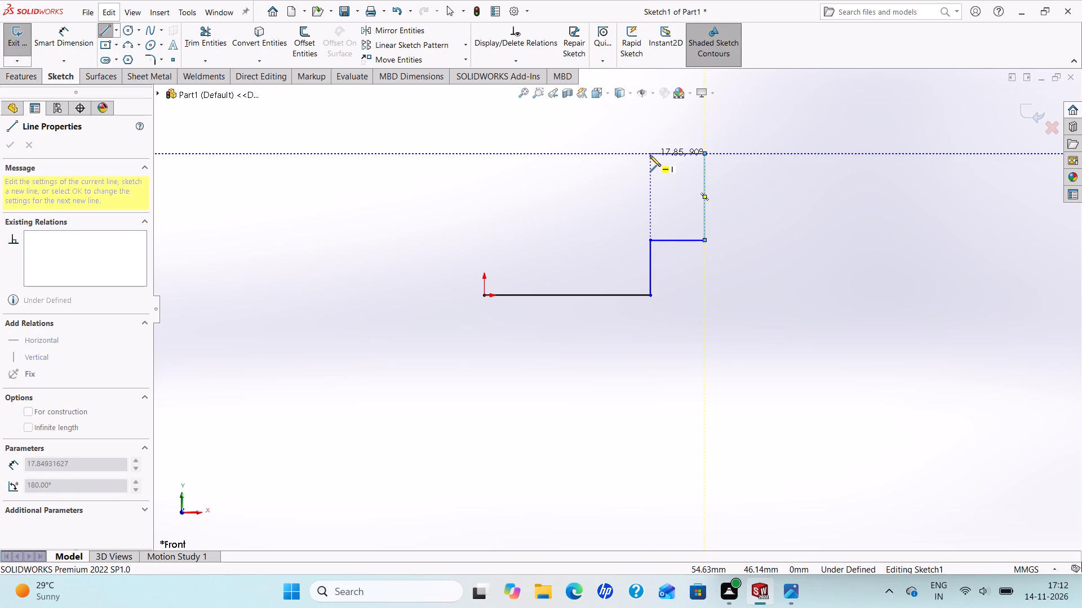
click(650, 155)
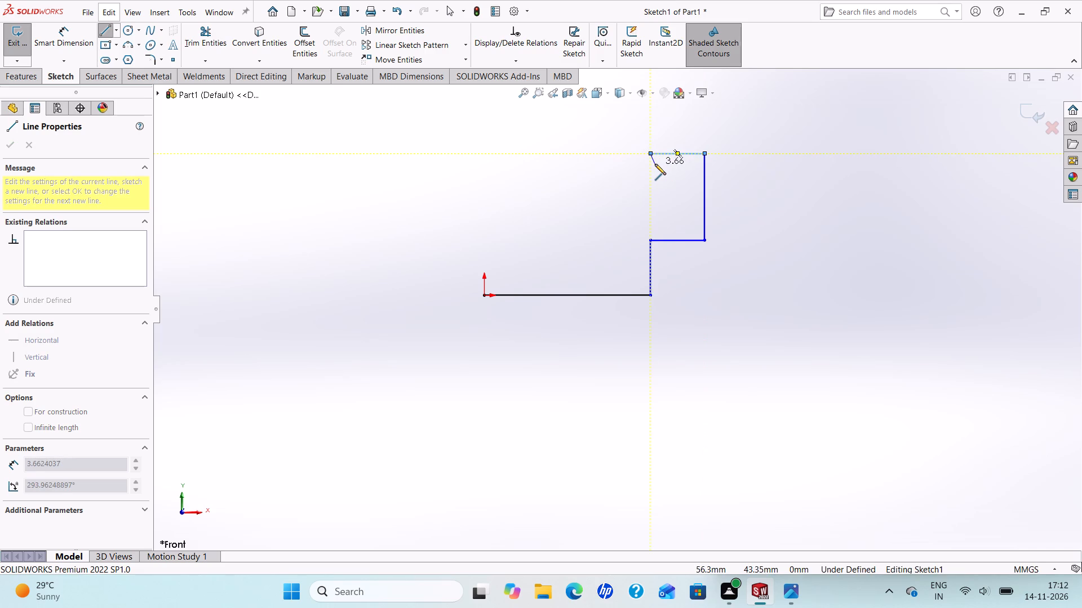
Continue the outline around the upper arm, about 55 mm wide, with its left edge above the origin and ending level with the right arm's top.
scroll(655, 164, up, 2)
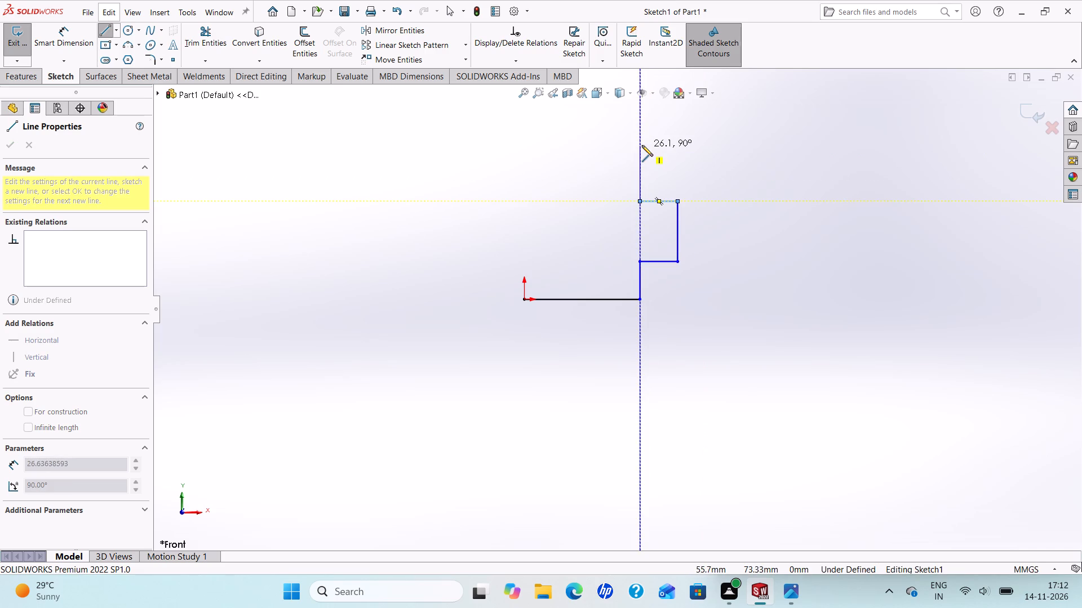
click(641, 136)
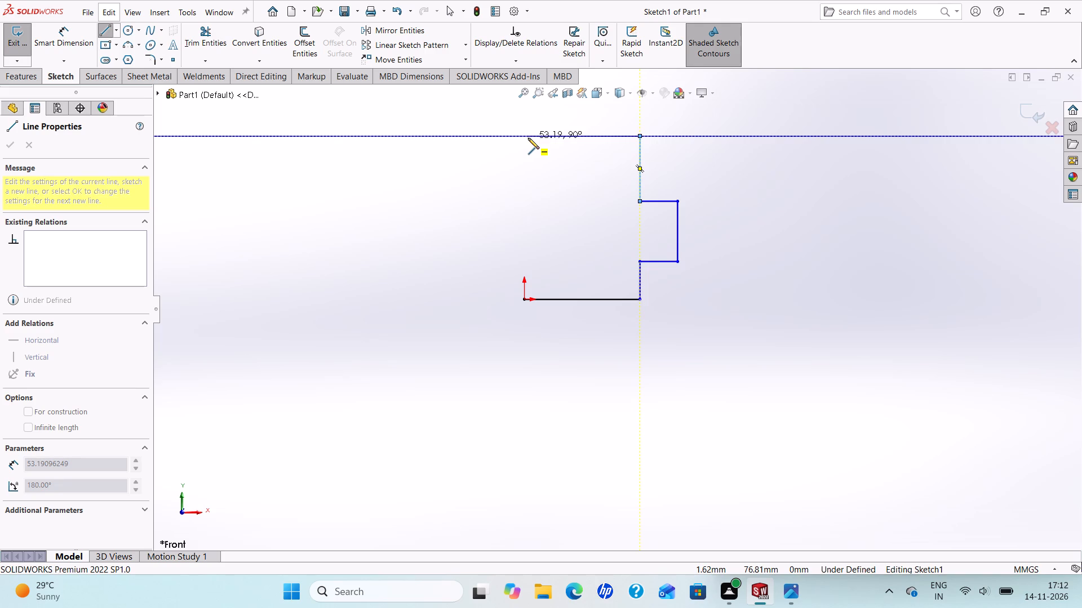
click(524, 138)
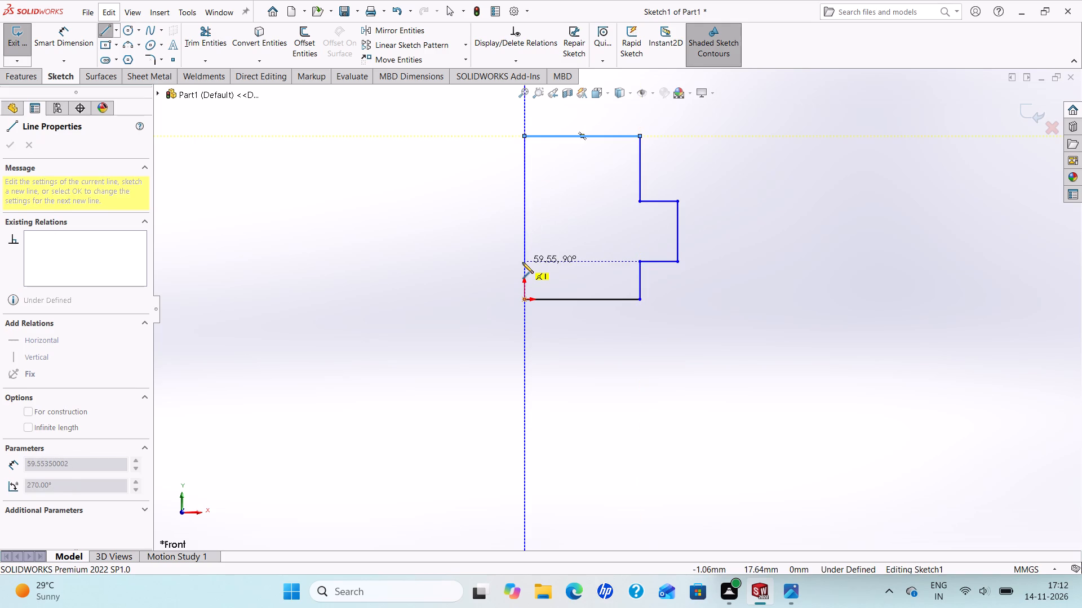
click(526, 199)
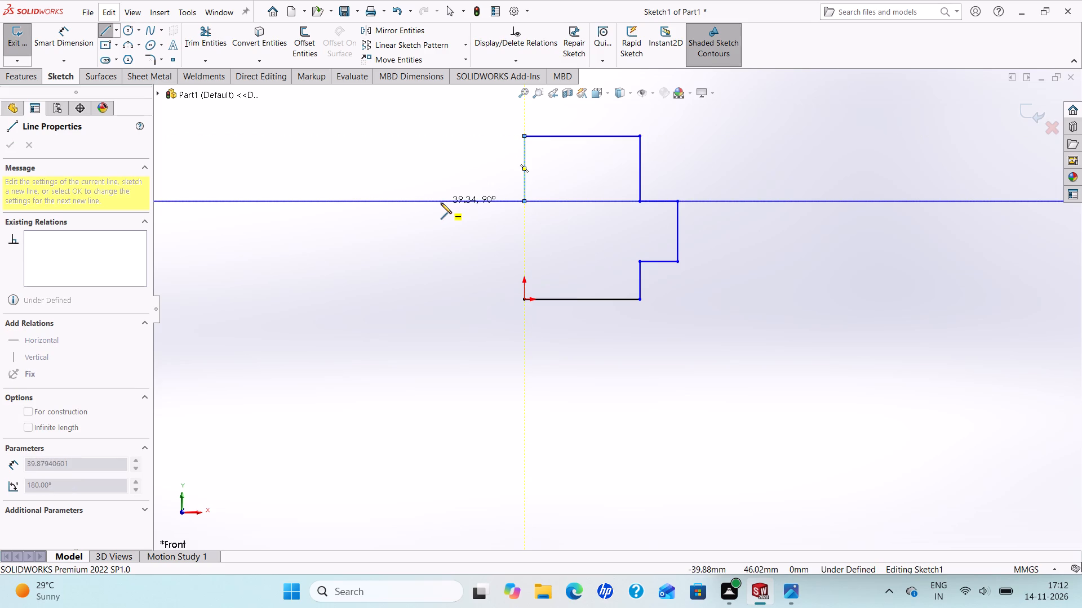
Sketch the left arm about 39 mm long and 29 mm high, and close the cross-shaped outline at the origin.
click(441, 203)
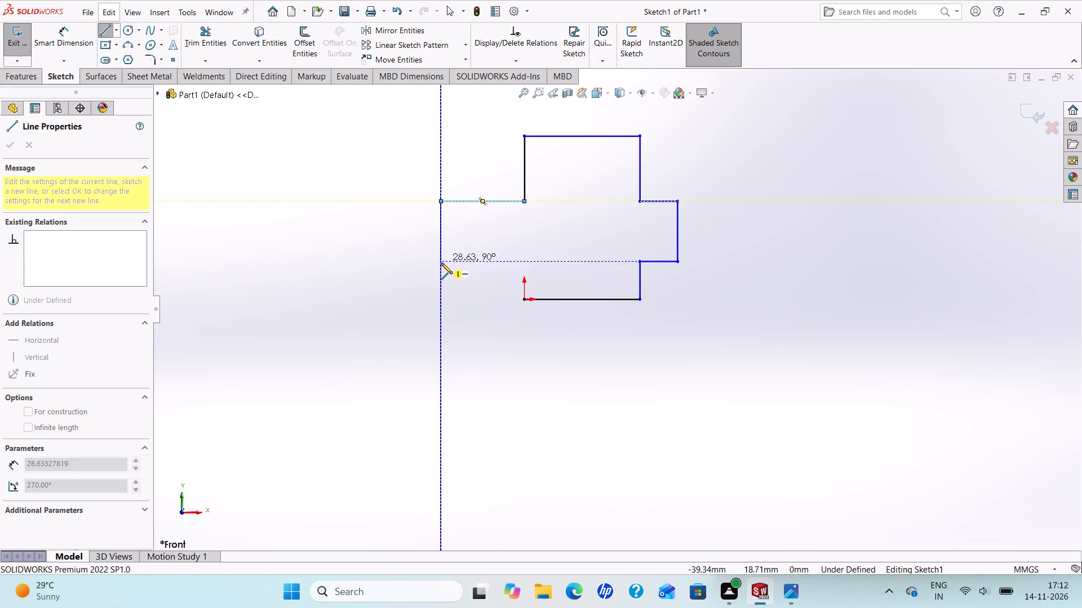
click(441, 262)
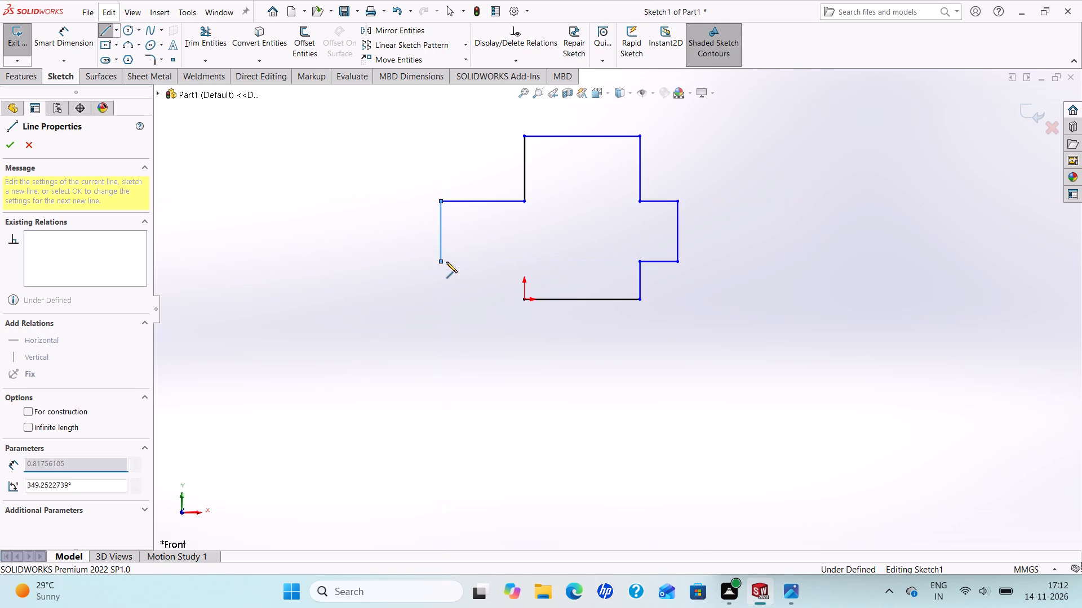
click(522, 259)
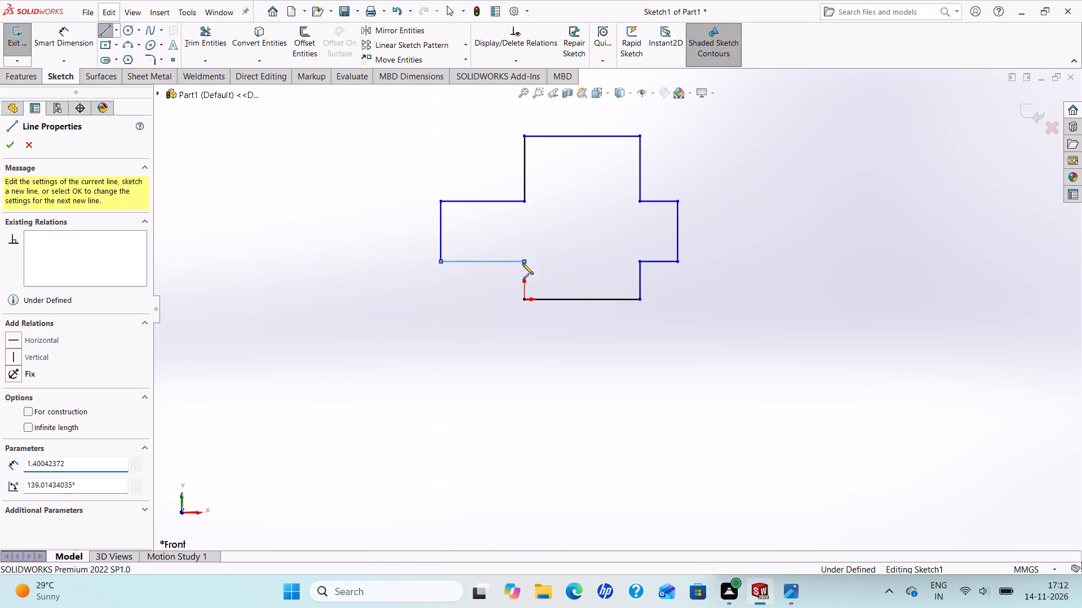
click(525, 301)
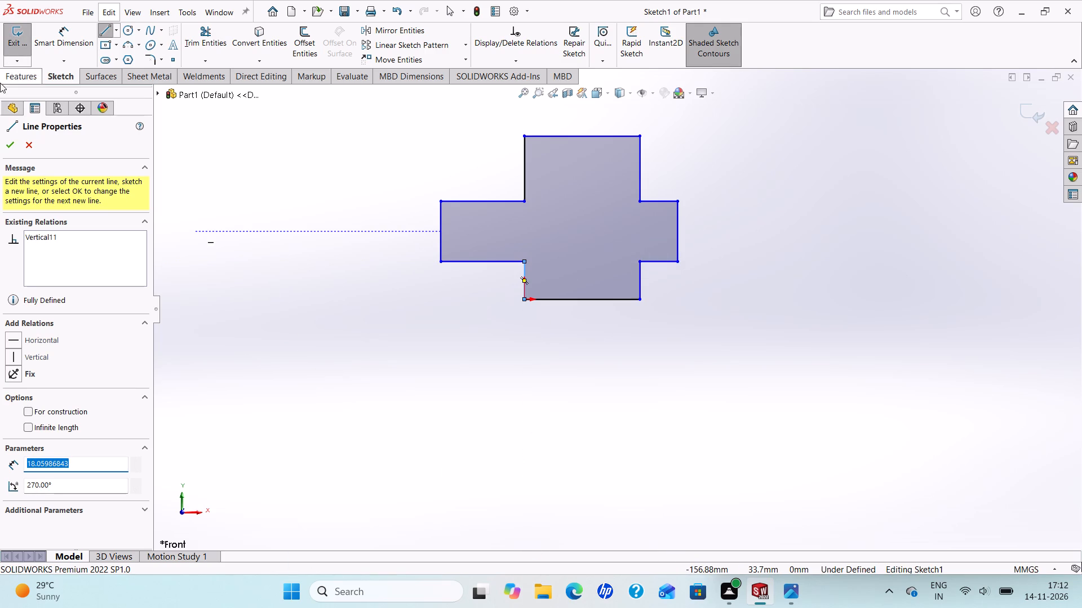
click(8, 145)
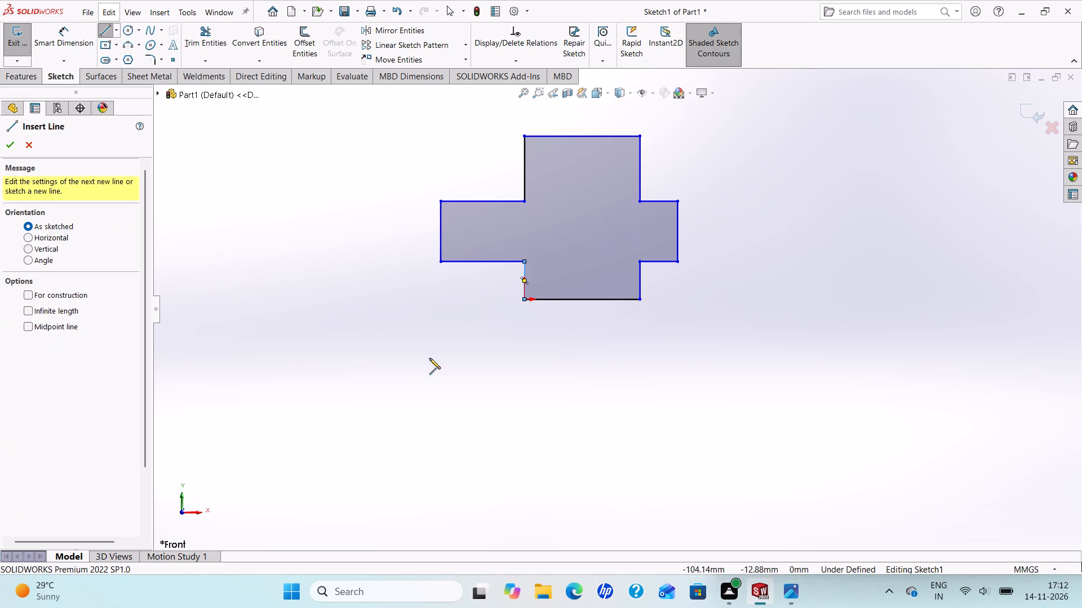
click(7, 142)
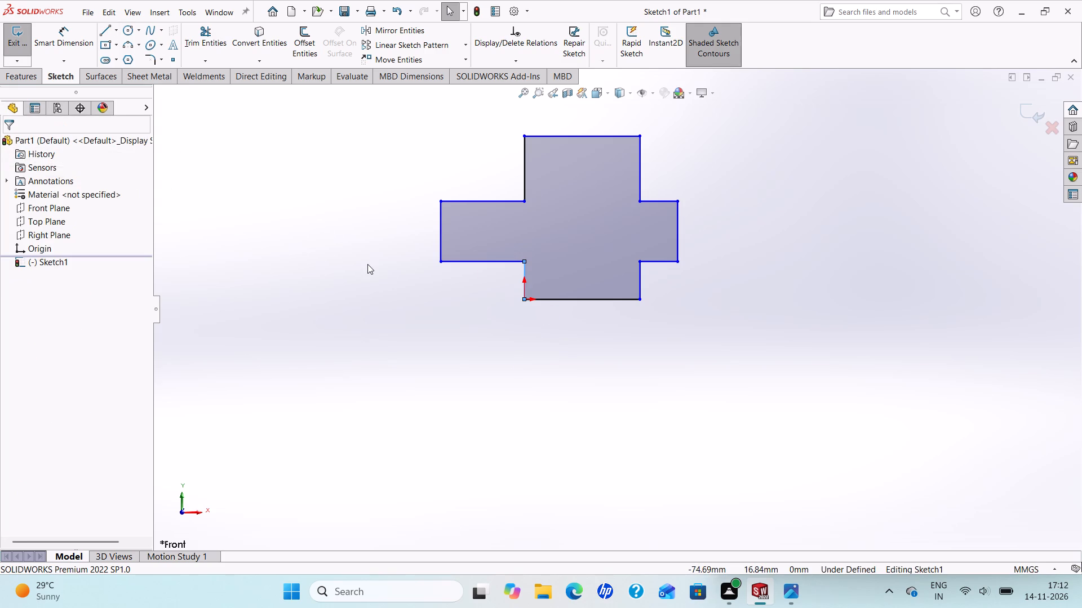
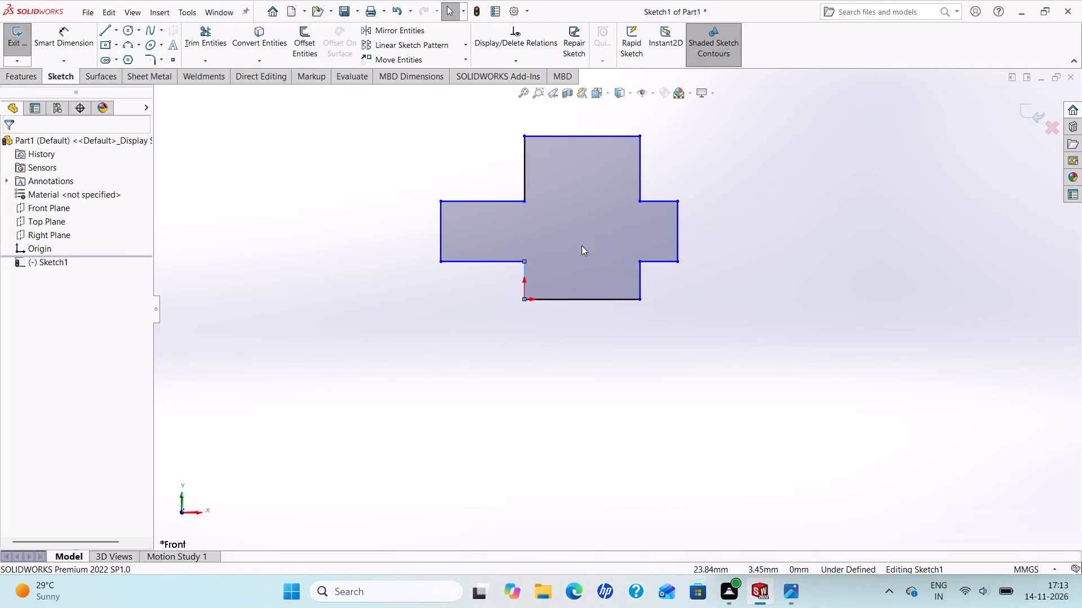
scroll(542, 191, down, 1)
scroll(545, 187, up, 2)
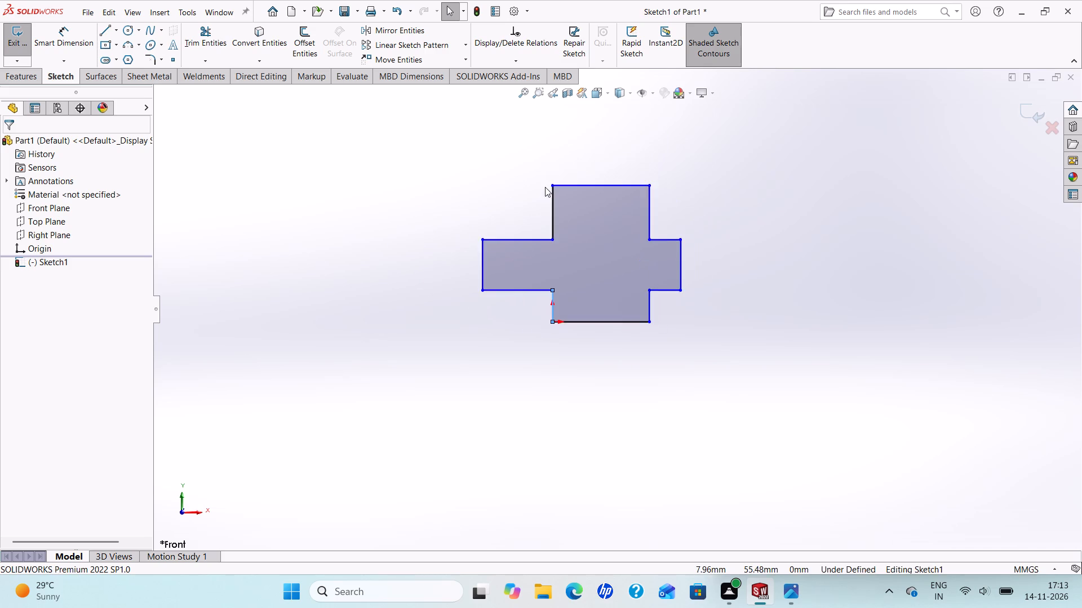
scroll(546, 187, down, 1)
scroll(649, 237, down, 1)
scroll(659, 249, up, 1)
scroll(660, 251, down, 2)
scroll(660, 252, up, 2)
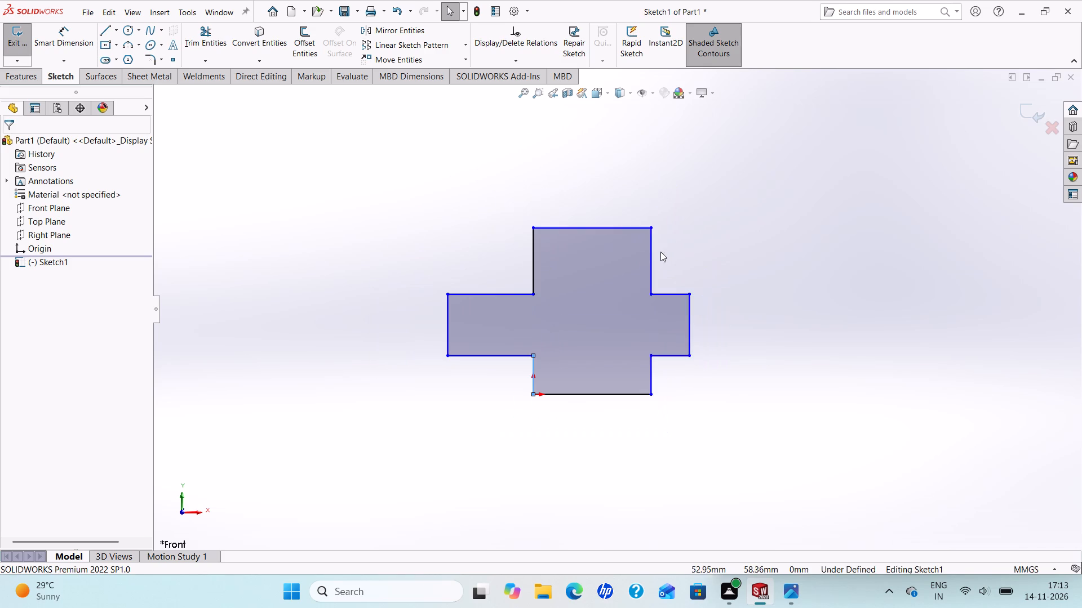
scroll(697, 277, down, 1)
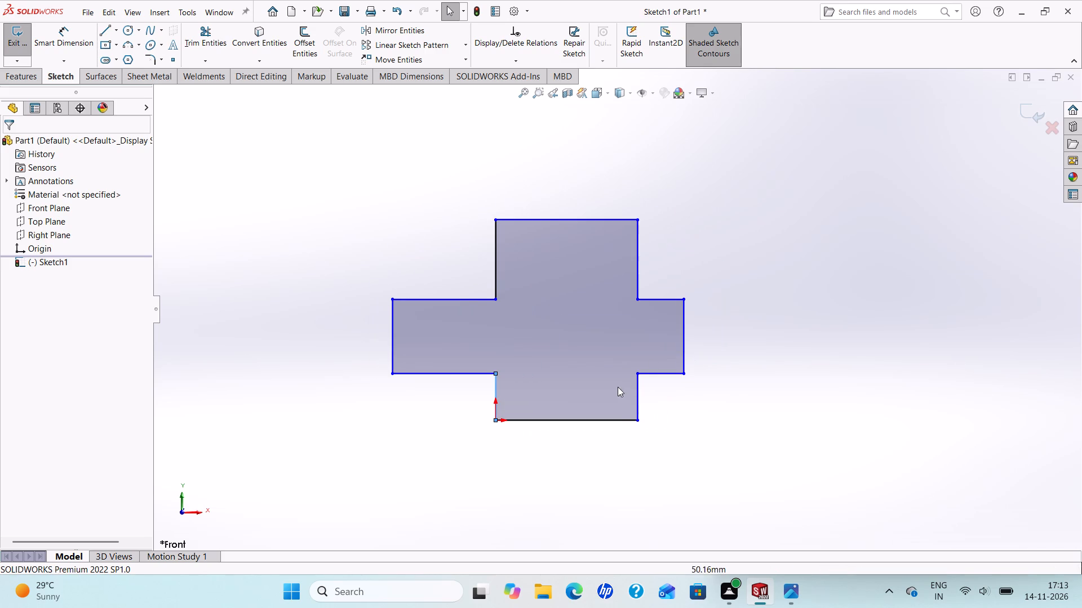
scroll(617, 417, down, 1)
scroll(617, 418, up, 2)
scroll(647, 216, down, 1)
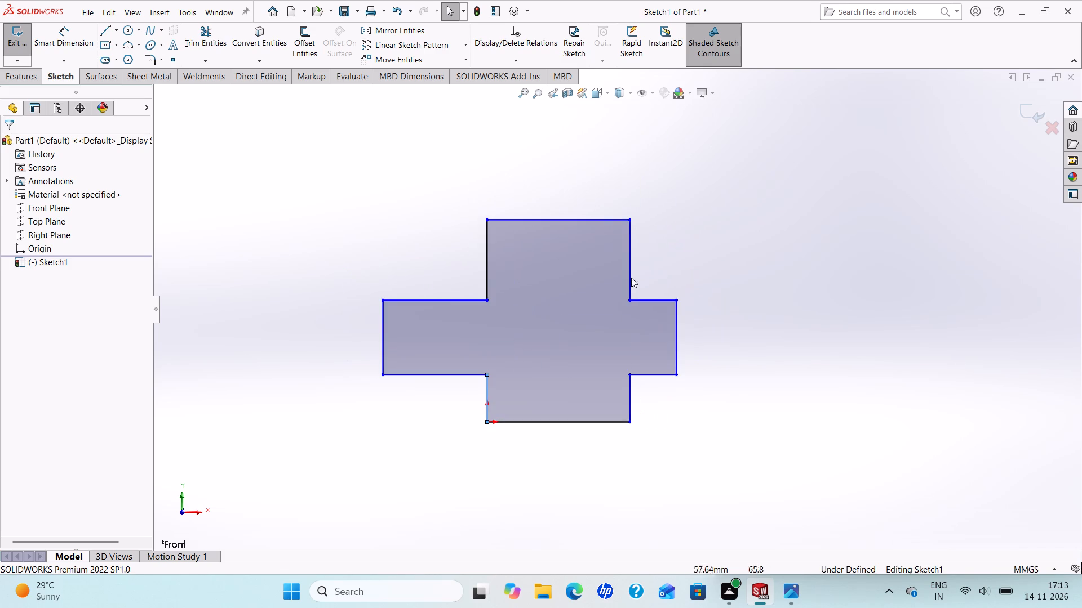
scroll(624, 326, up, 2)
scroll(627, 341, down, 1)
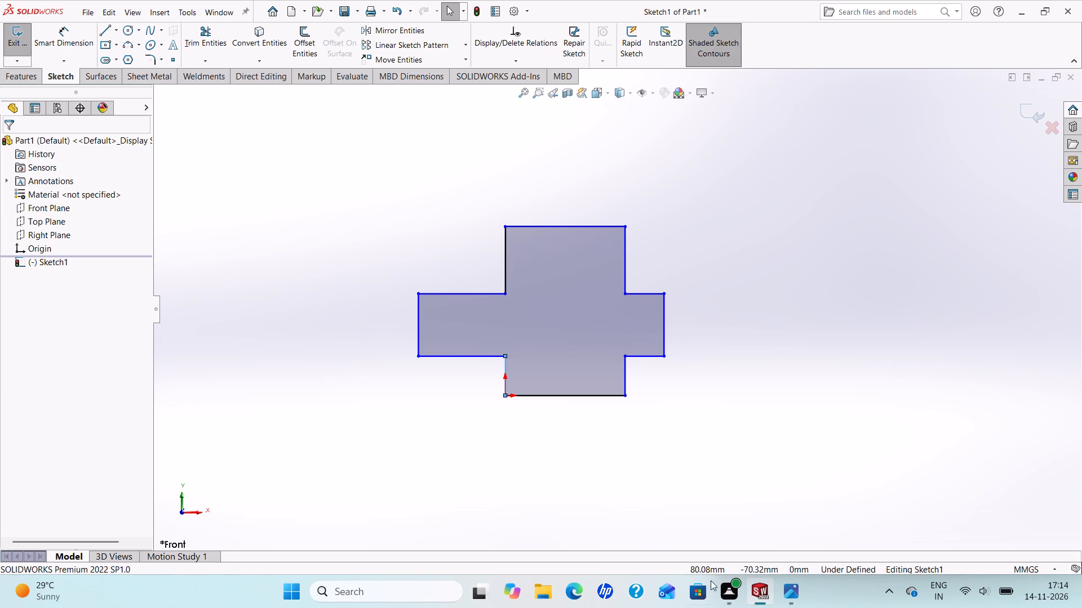
Check the reference drawing and dimension the top edge of the cross profile's upper arm to 77 mm.
click(796, 593)
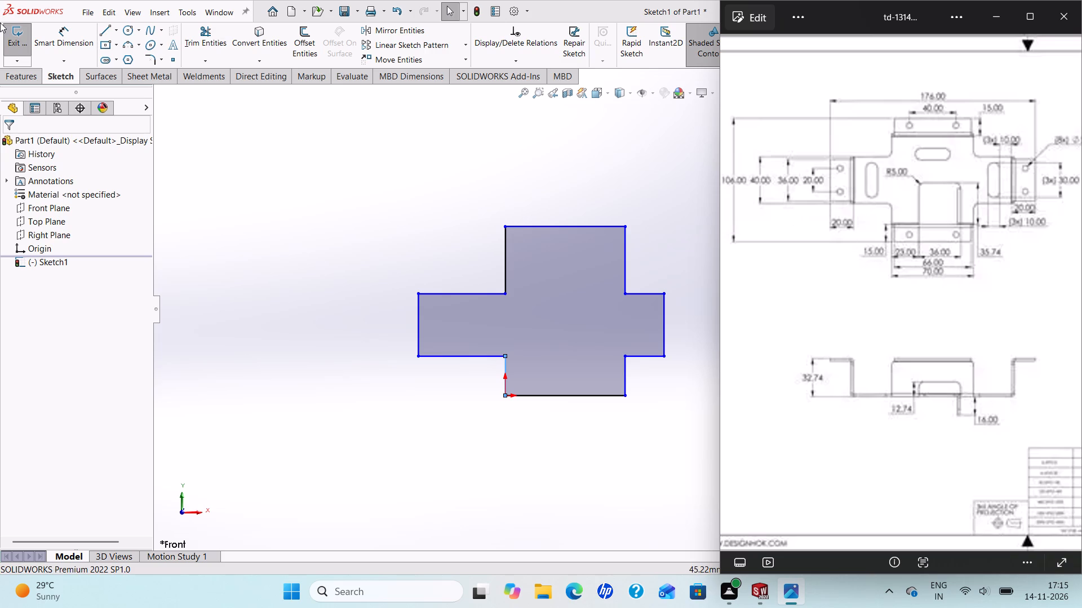
click(71, 43)
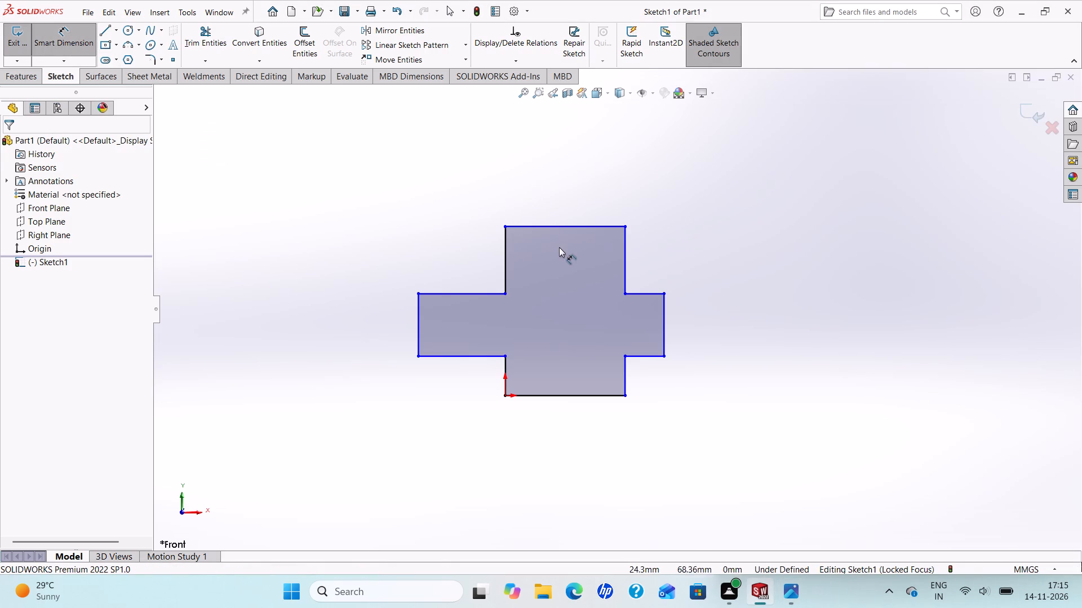
click(564, 226)
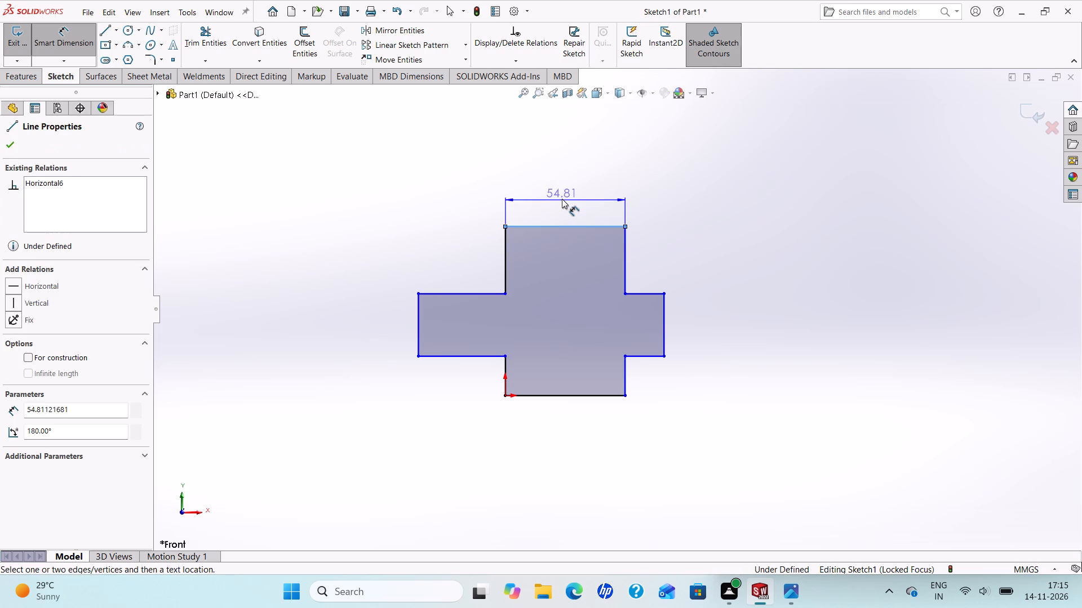
click(562, 199)
key(7)
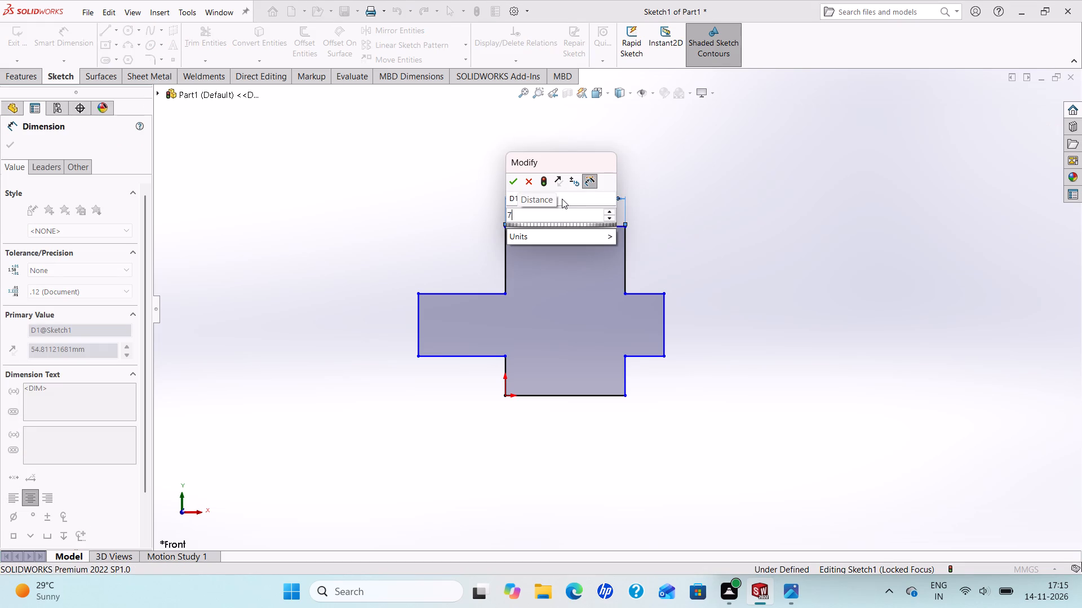
key(7)
key(Return)
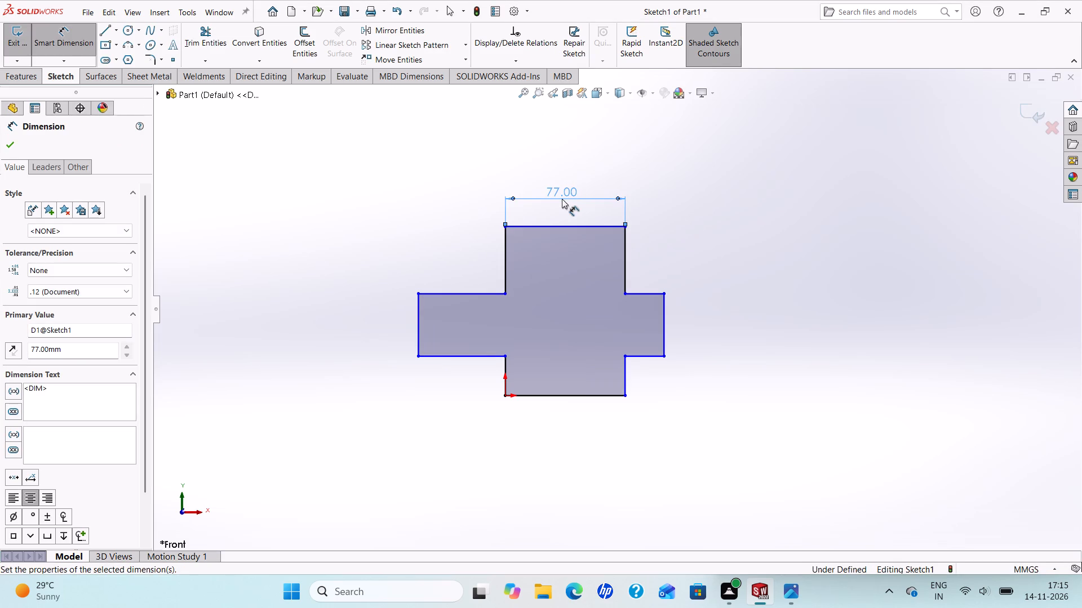
Check the reference drawing and dimension the left arm's vertical end edge to 40 mm.
click(793, 600)
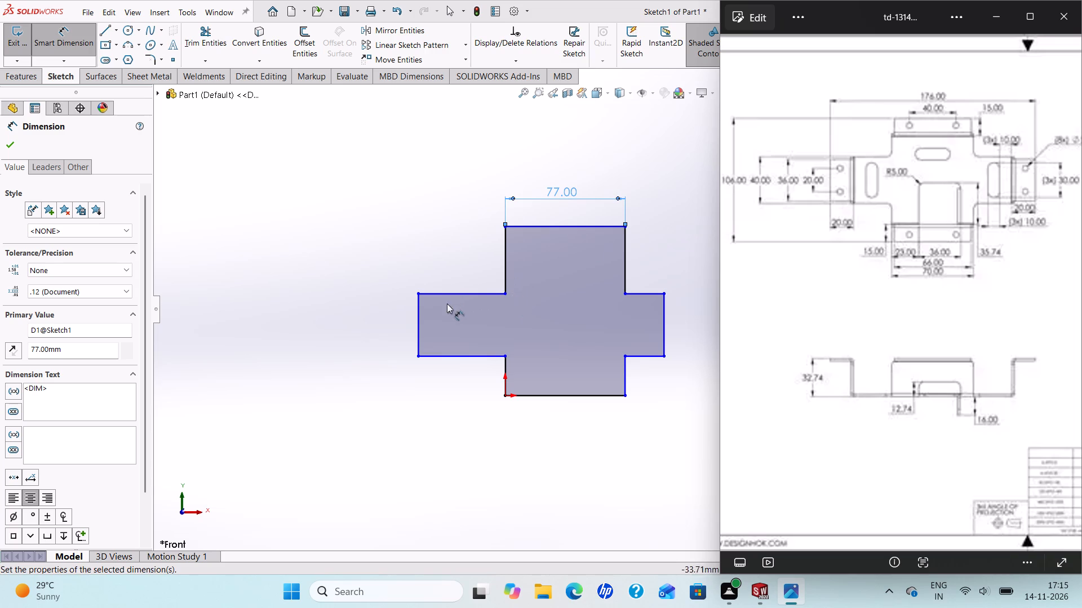
click(420, 330)
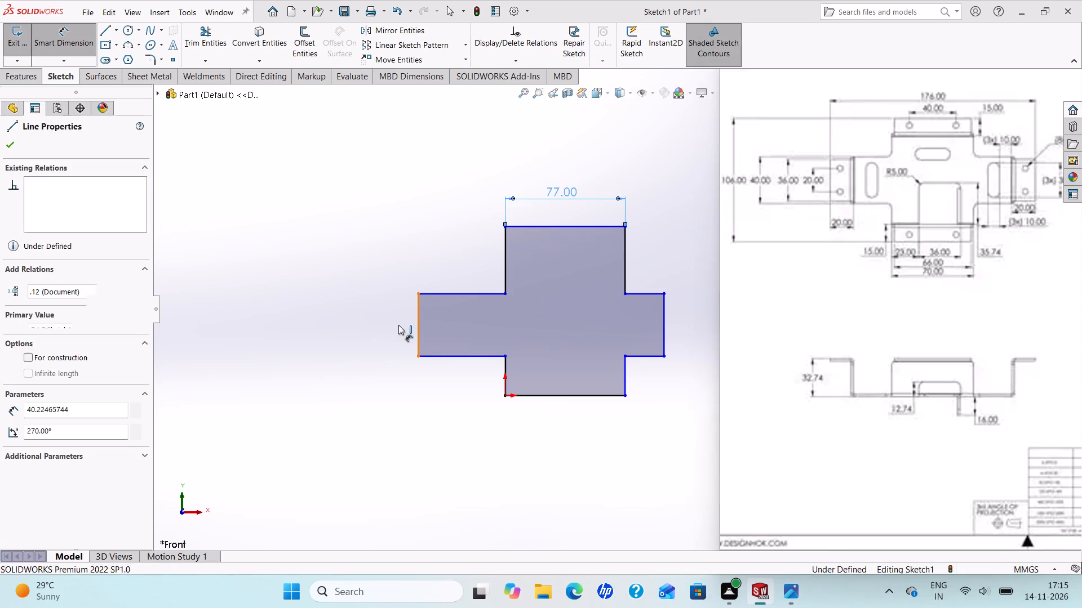
click(376, 325)
text(40)
key(Return)
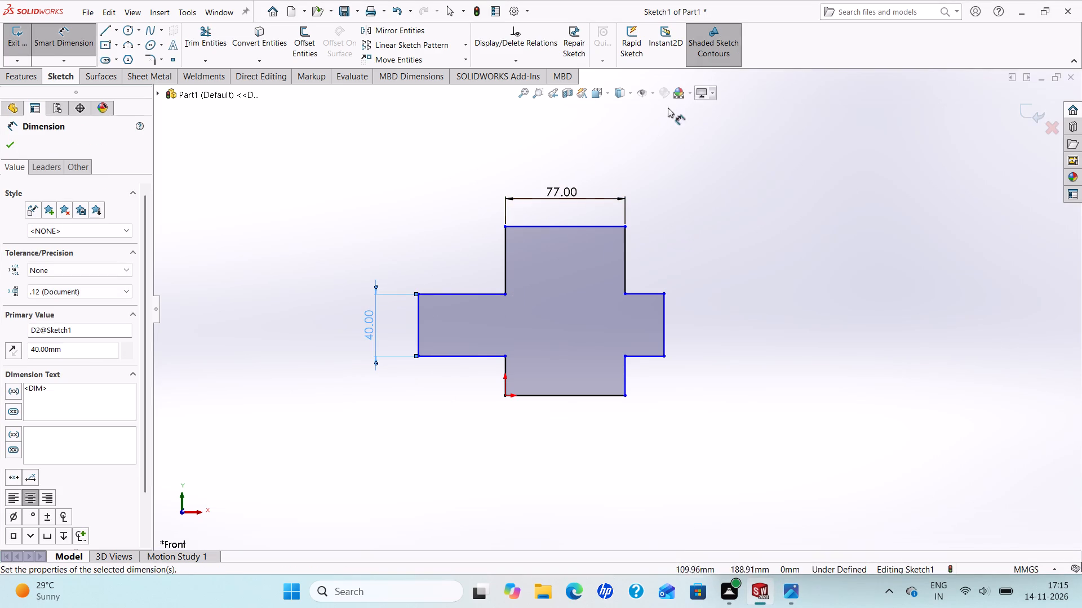
Change the top edge's width dimension to 70 mm.
click(570, 189)
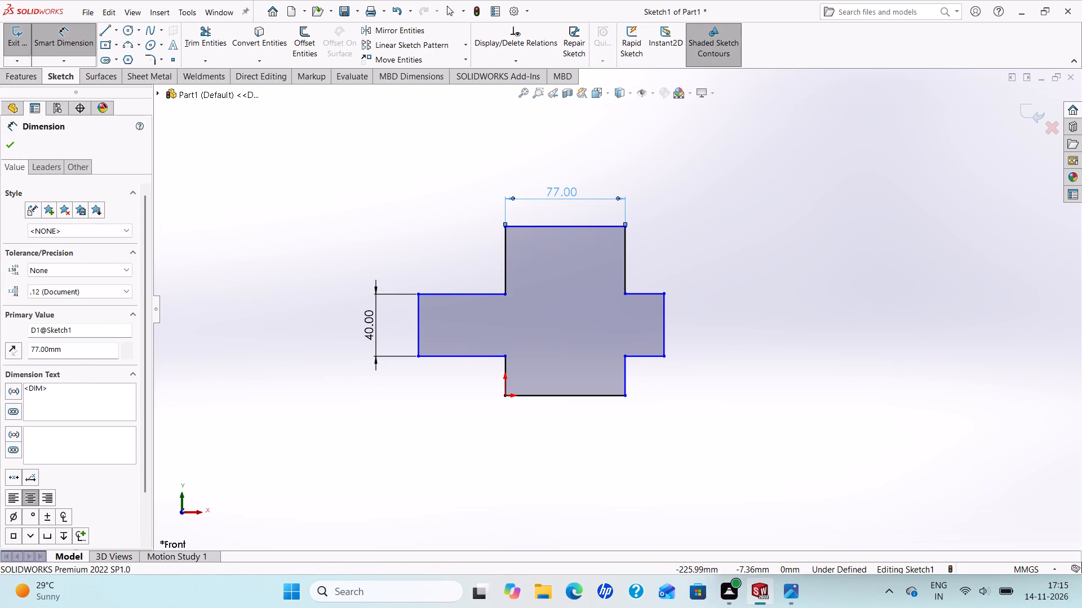
drag(69, 349, 0, 363)
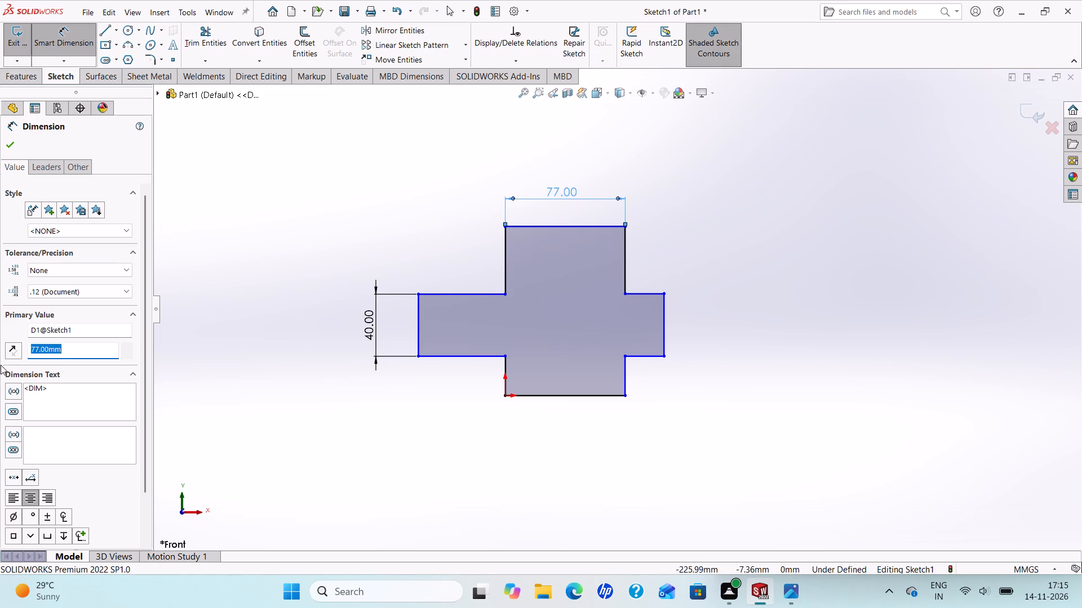
text(70)
key(Return)
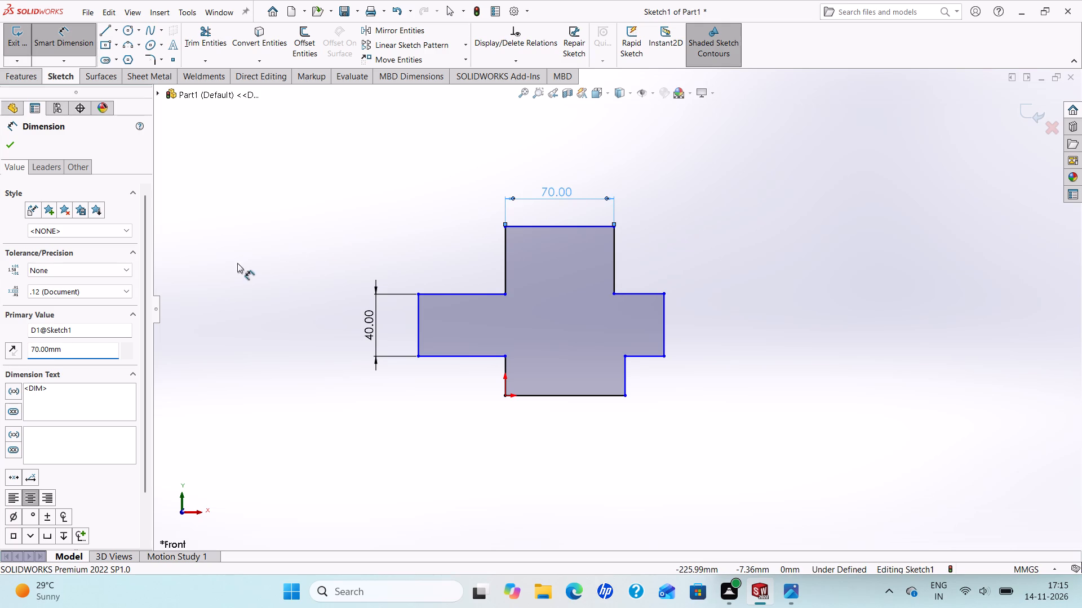
click(10, 143)
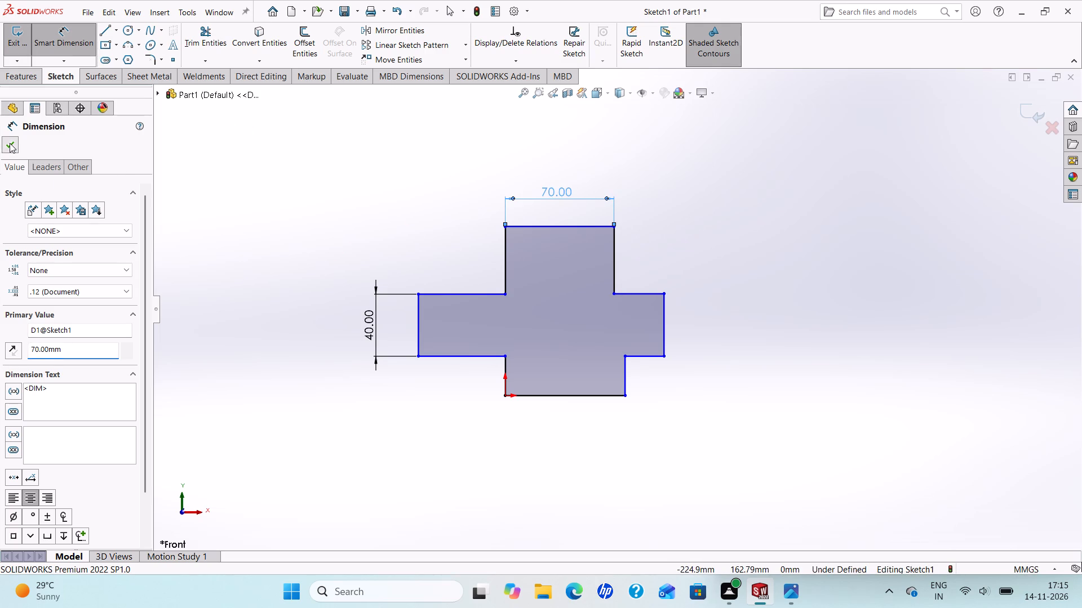
Dimension the cross profile's bottom edge to 70 mm.
click(597, 394)
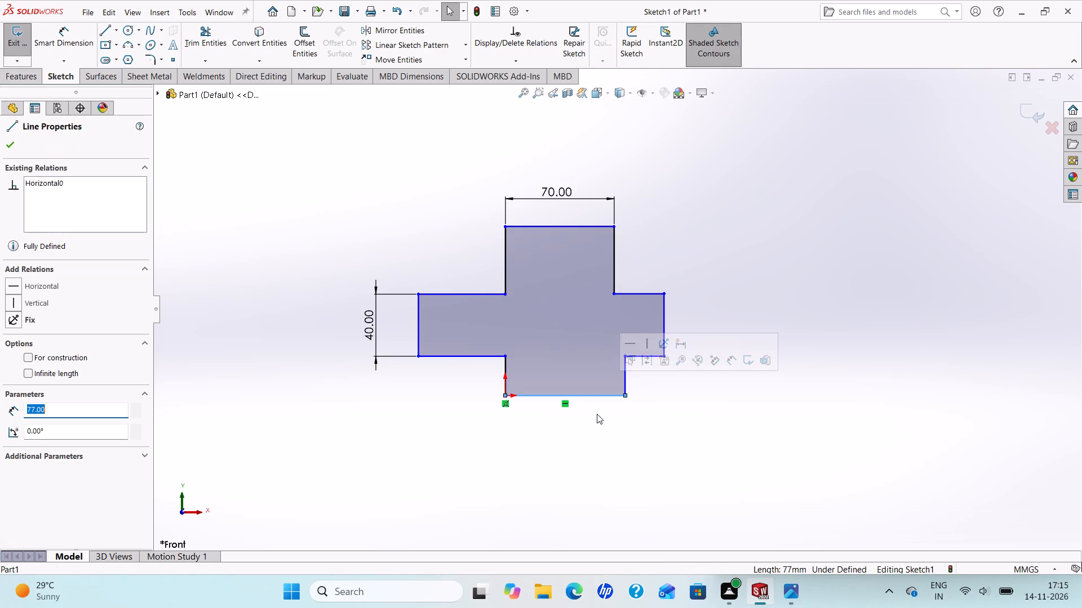
click(4, 144)
click(77, 43)
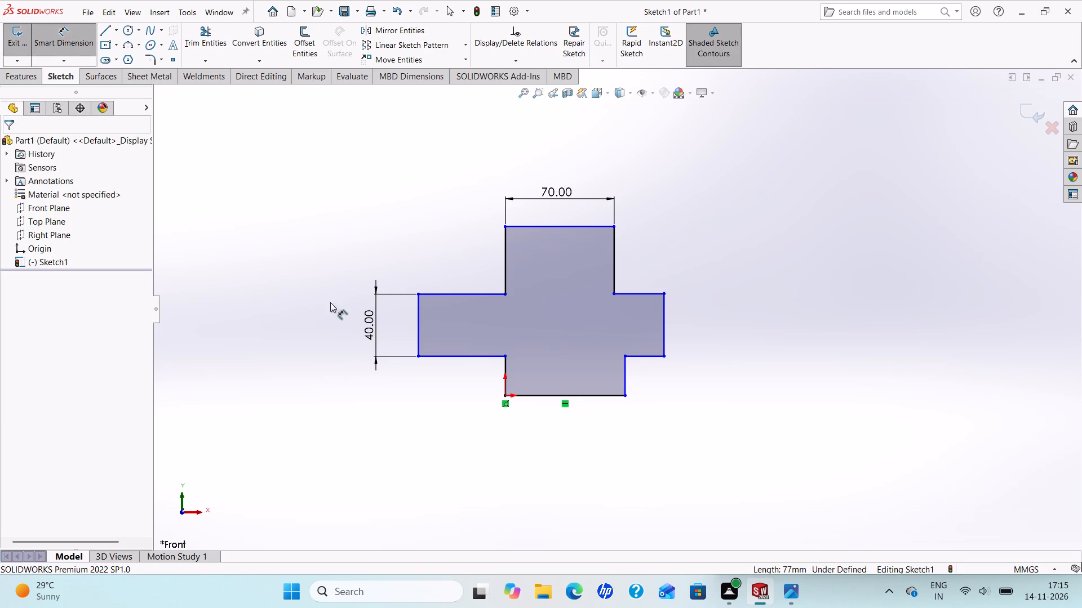
click(530, 397)
click(534, 433)
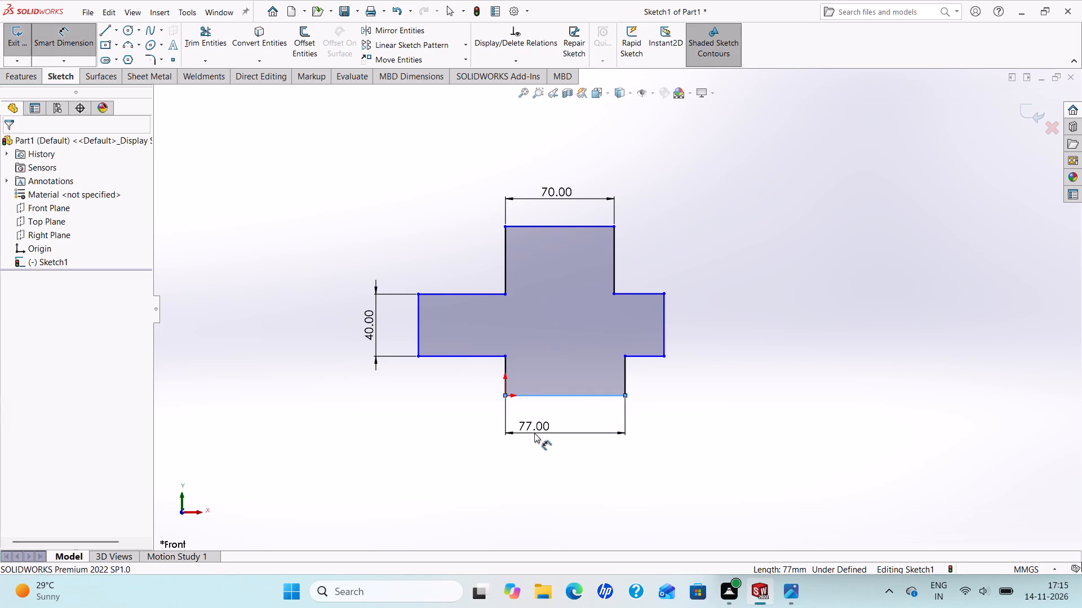
text(70)
key(Return)
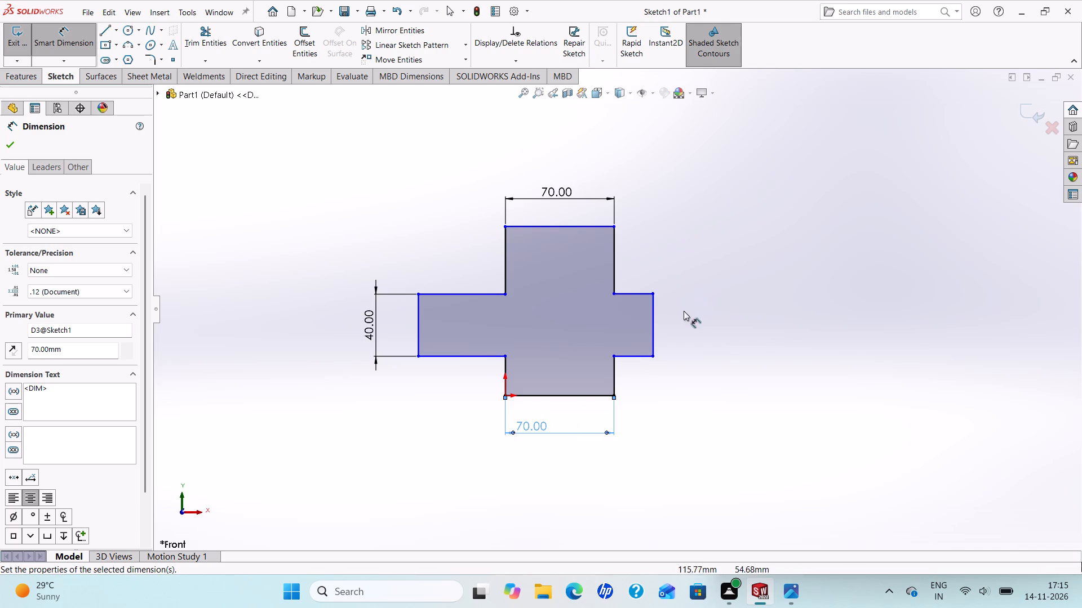
Dimension the right arm's vertical end edge to 40 mm.
click(656, 328)
click(688, 329)
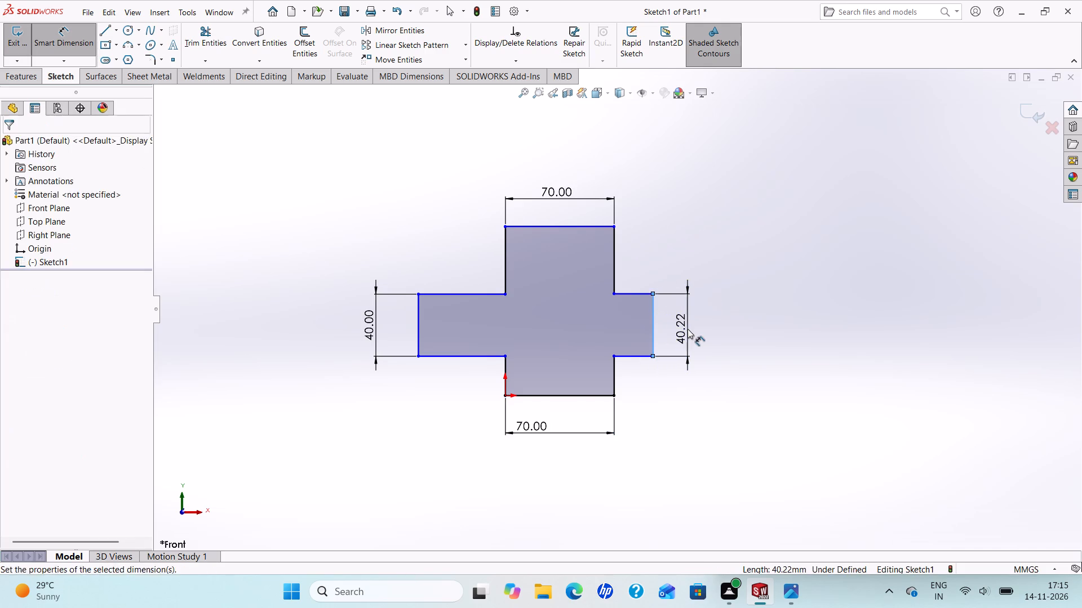
text(40)
key(Return)
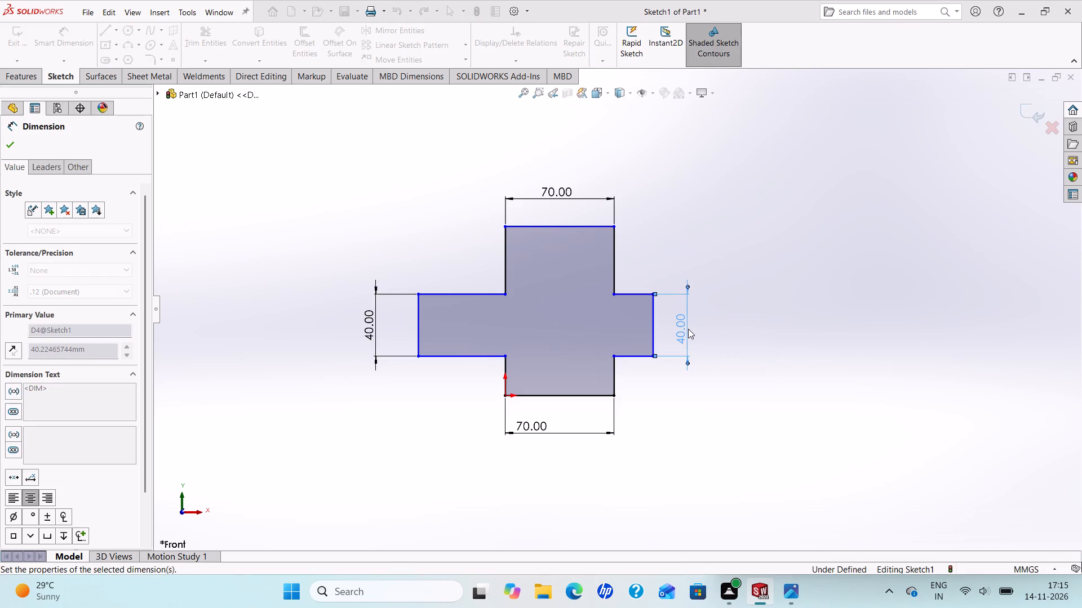
Examine the reference drawing's top, front, side and isometric views for the bracket's remaining dimensions, and end dimensioning.
click(790, 584)
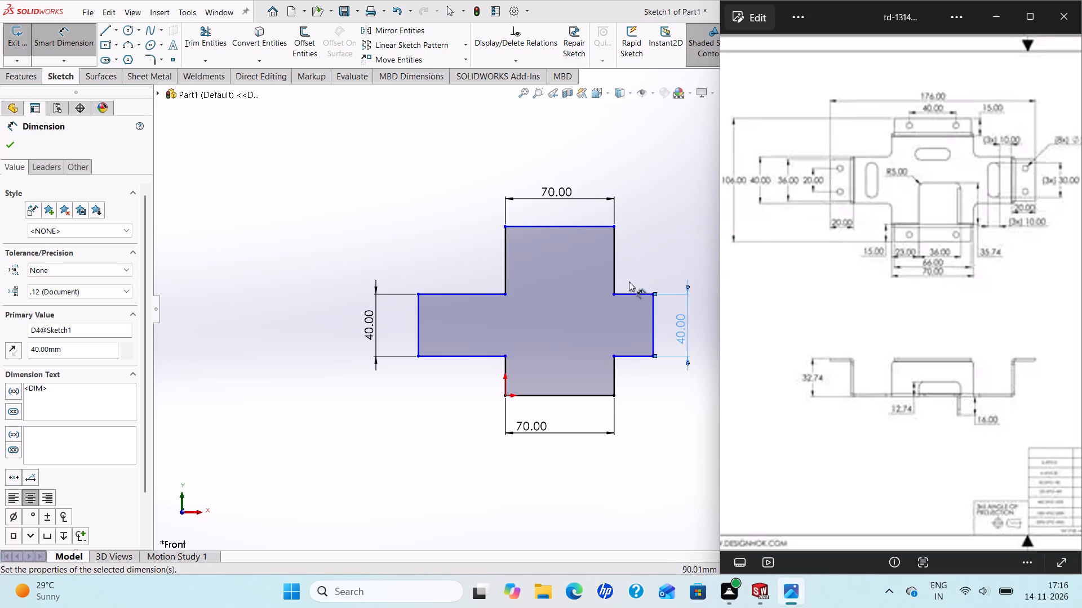
scroll(933, 334, up, 1)
scroll(933, 334, down, 2)
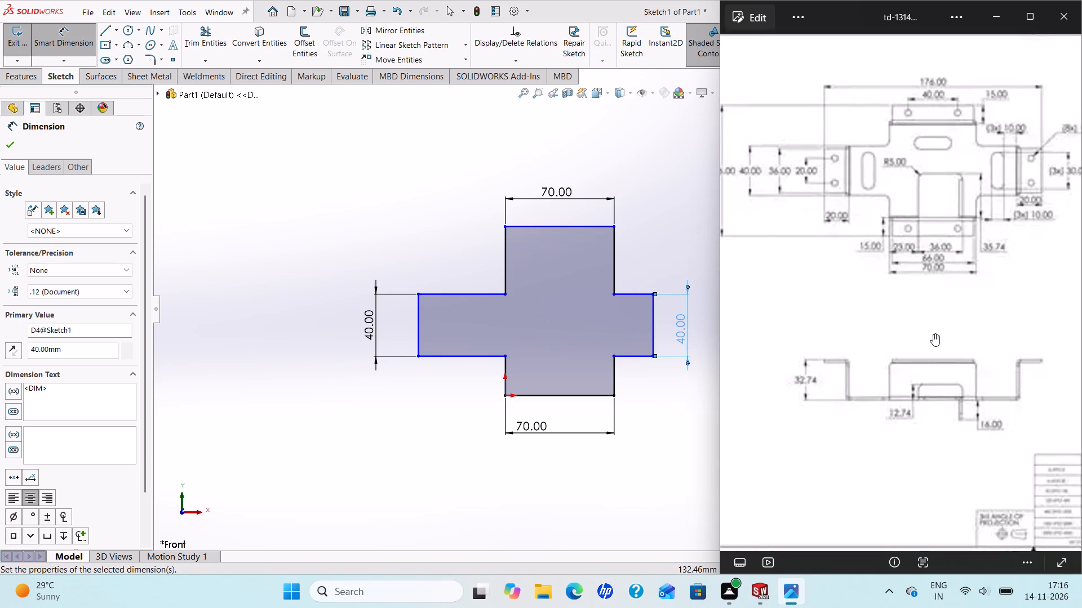
scroll(933, 334, down, 4)
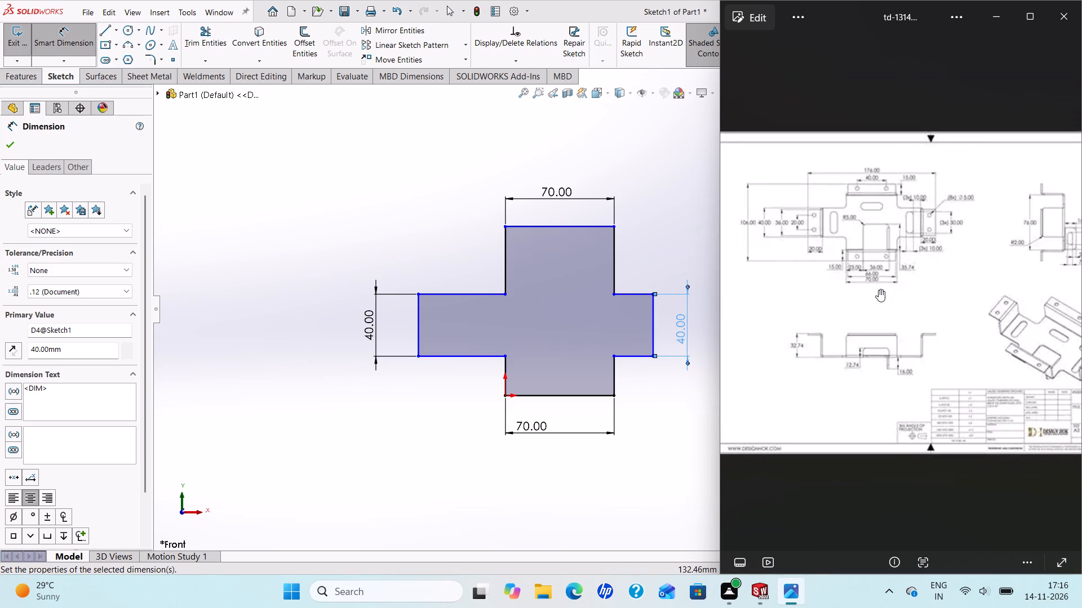
scroll(822, 271, up, 1)
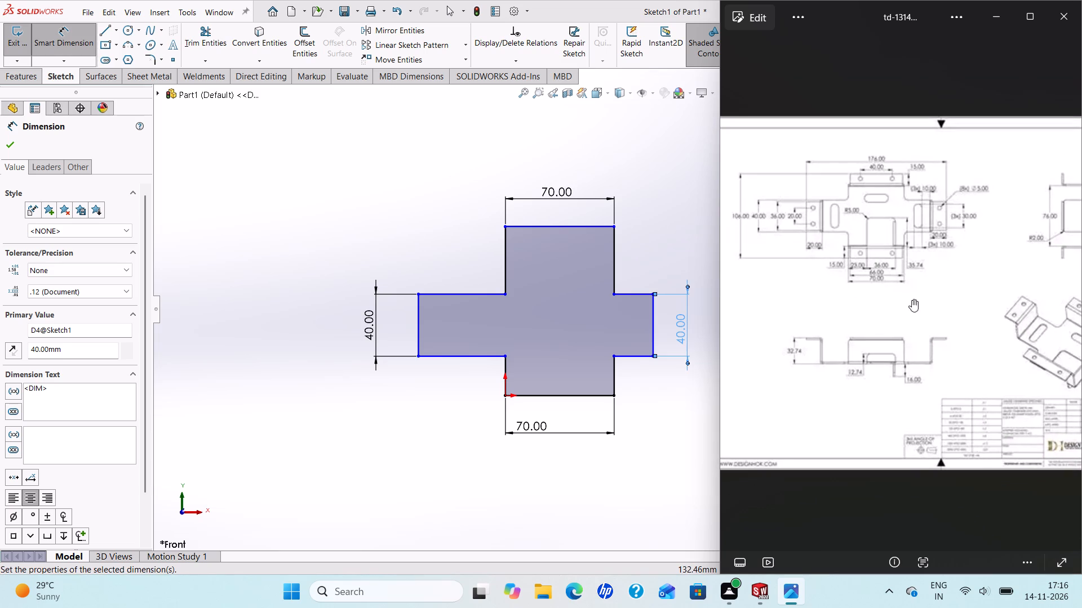
scroll(894, 292, up, 1)
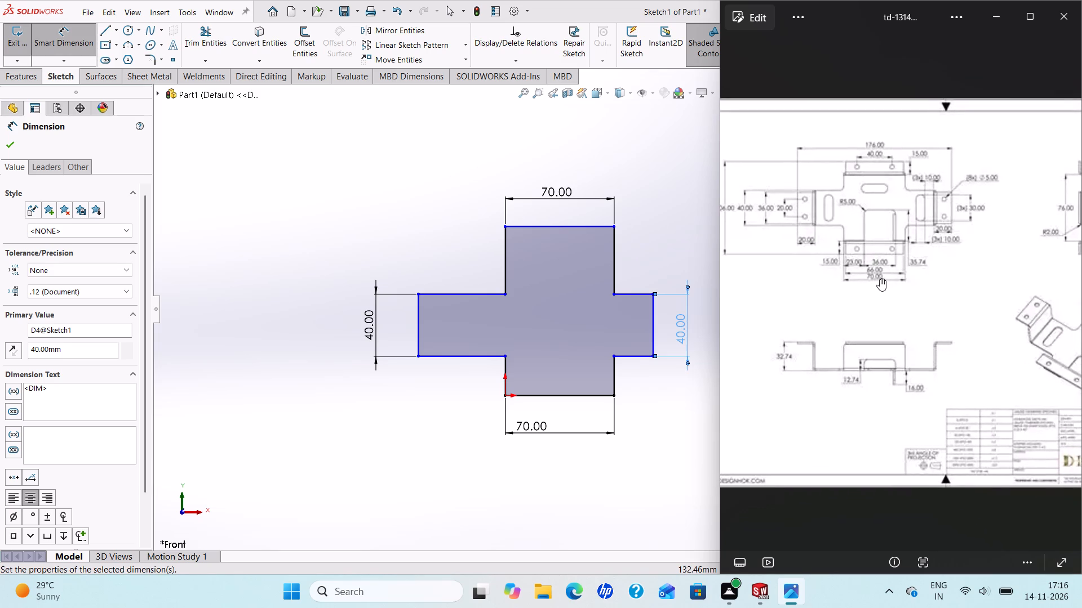
scroll(1022, 385, down, 1)
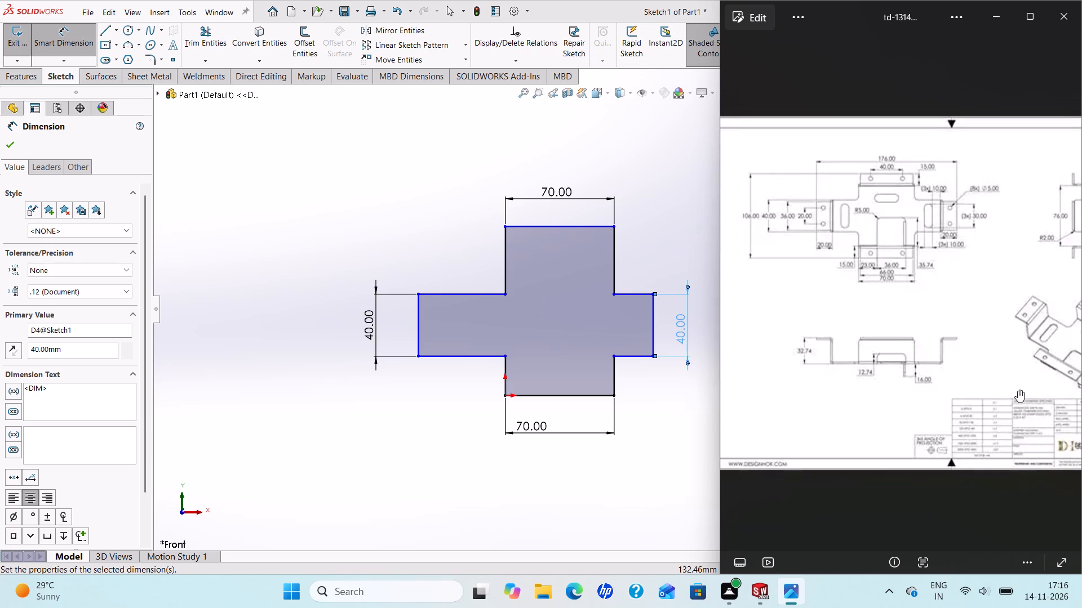
scroll(1025, 369, down, 2)
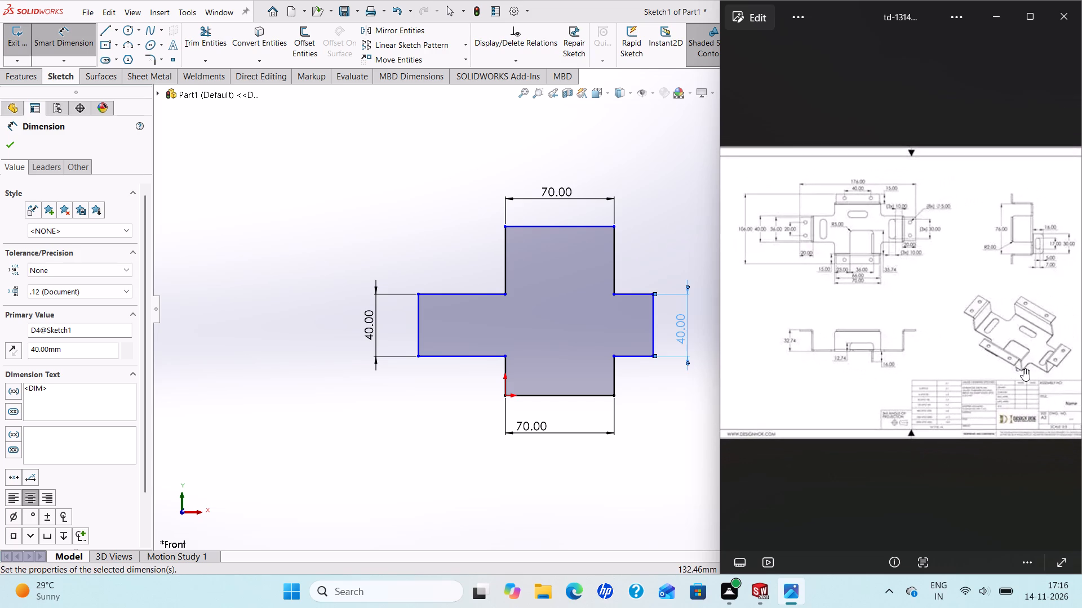
scroll(944, 351, up, 1)
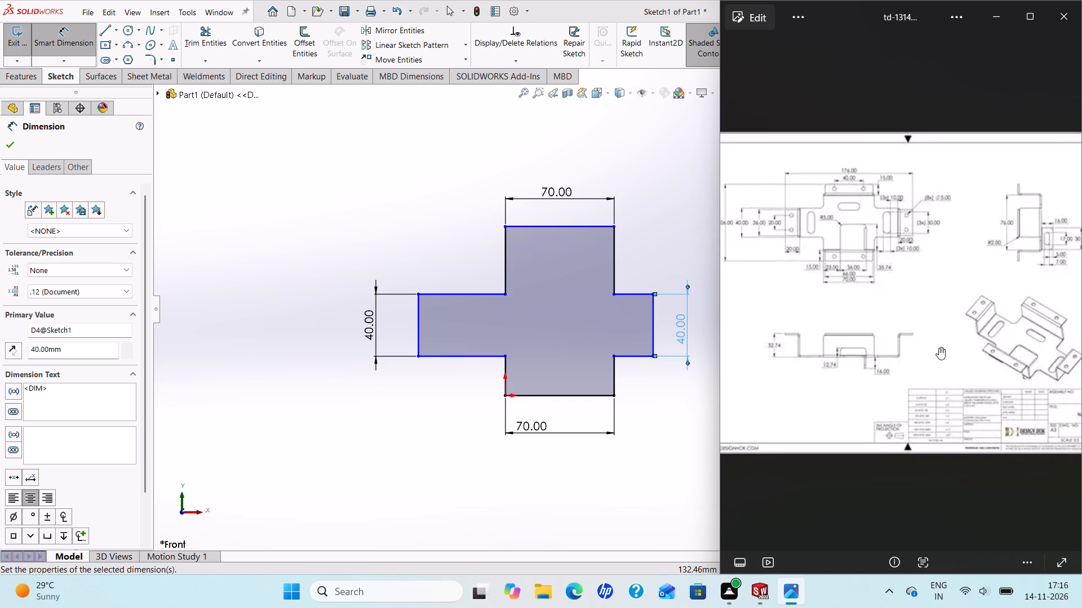
scroll(940, 343, up, 2)
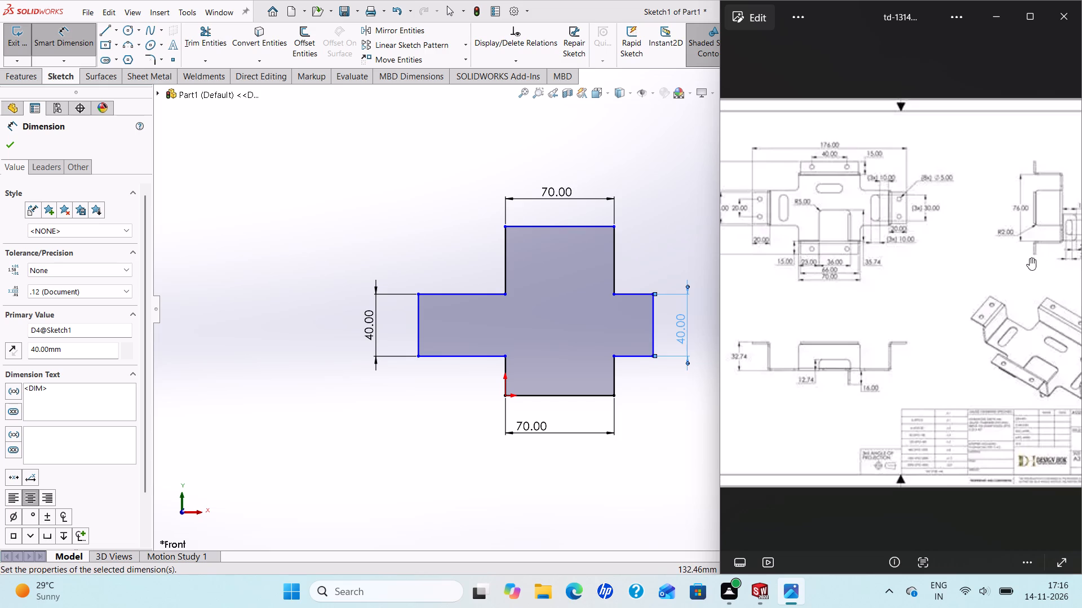
scroll(840, 323, down, 1)
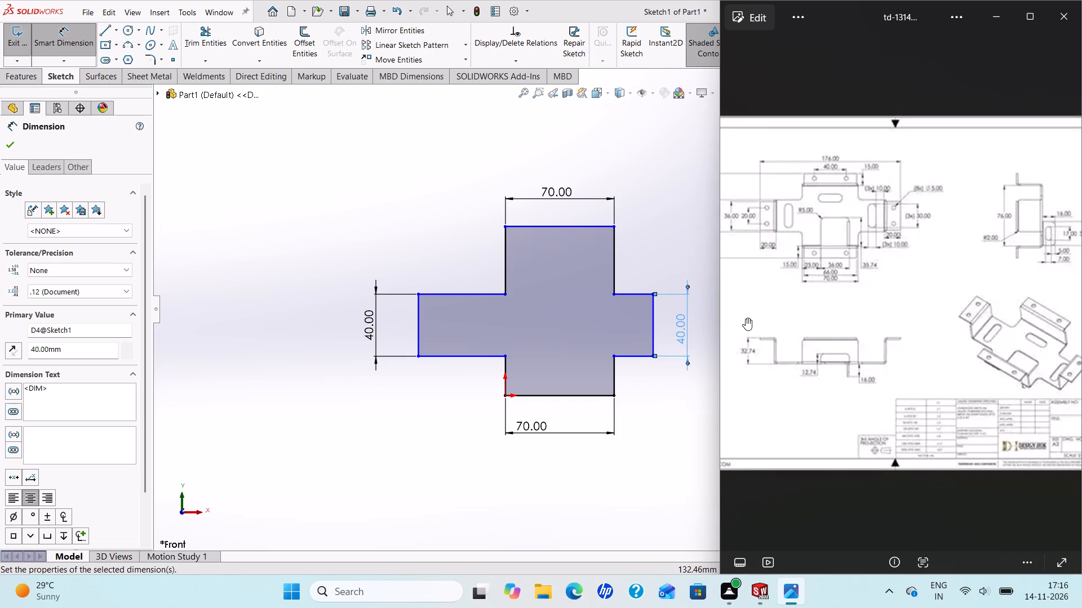
scroll(746, 318, down, 1)
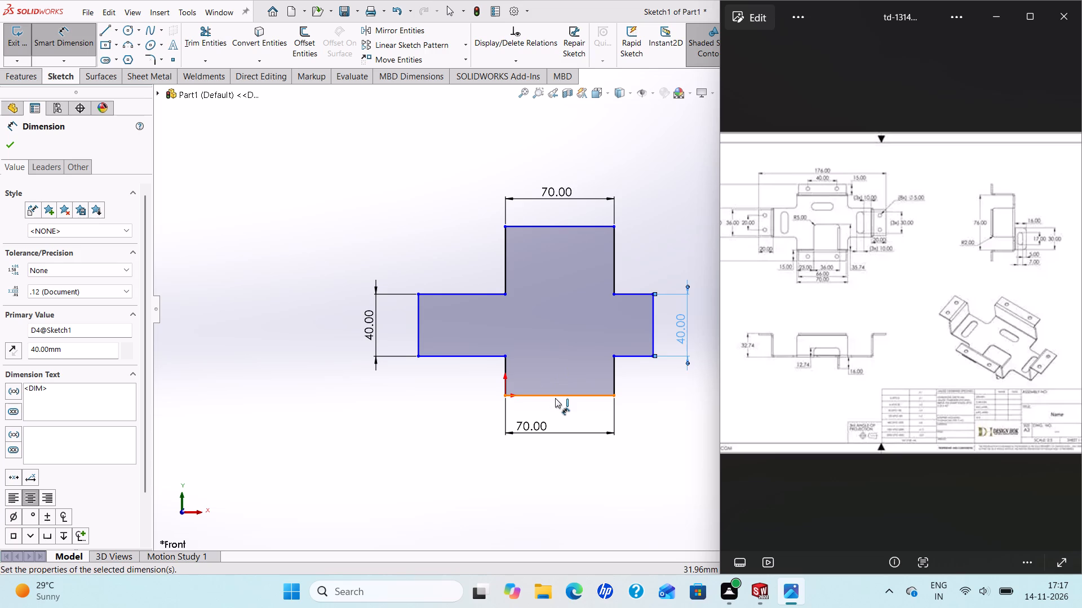
click(13, 137)
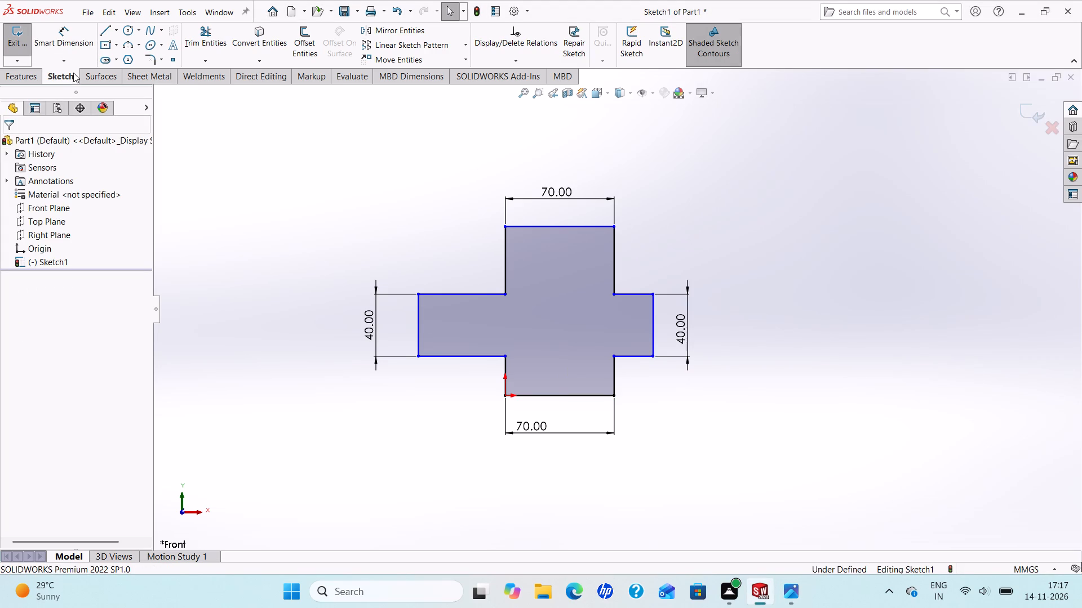
Dimension the cross profile's overall height between its bottom and top edges to 106 mm.
click(81, 29)
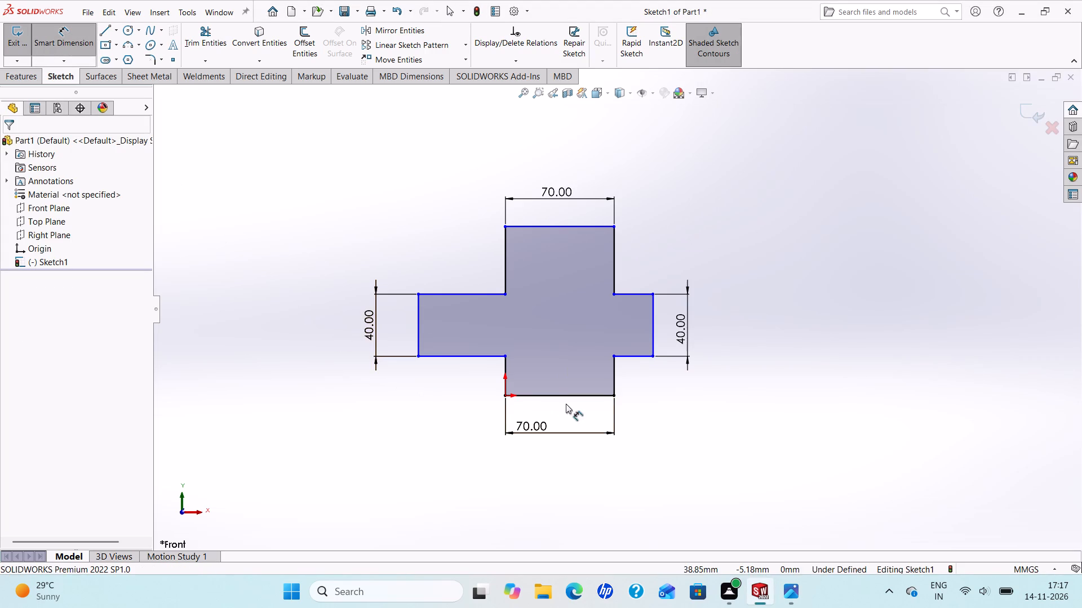
click(566, 397)
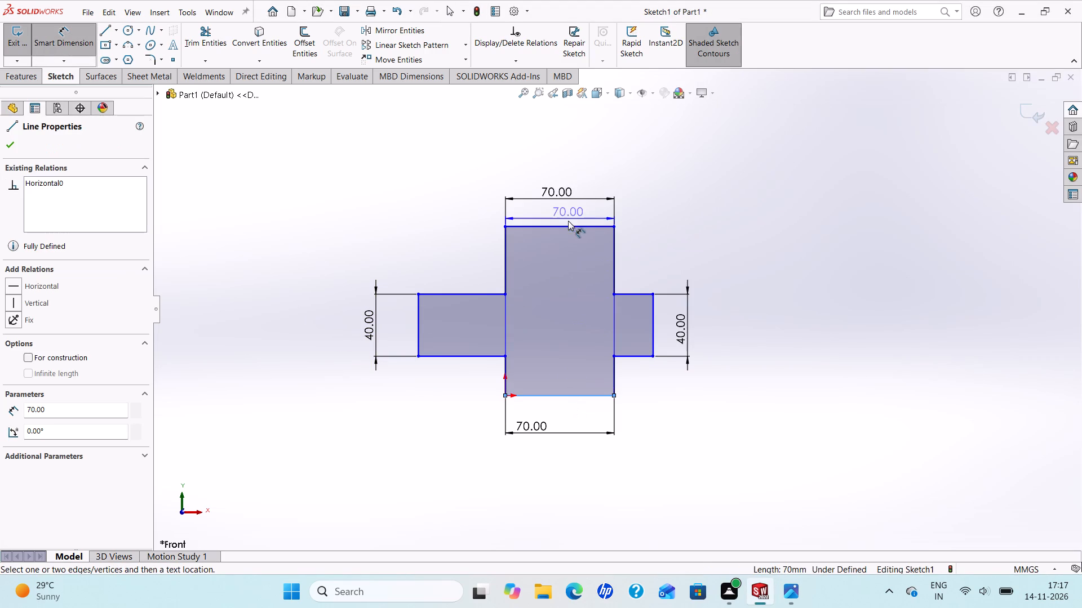
click(567, 227)
click(315, 280)
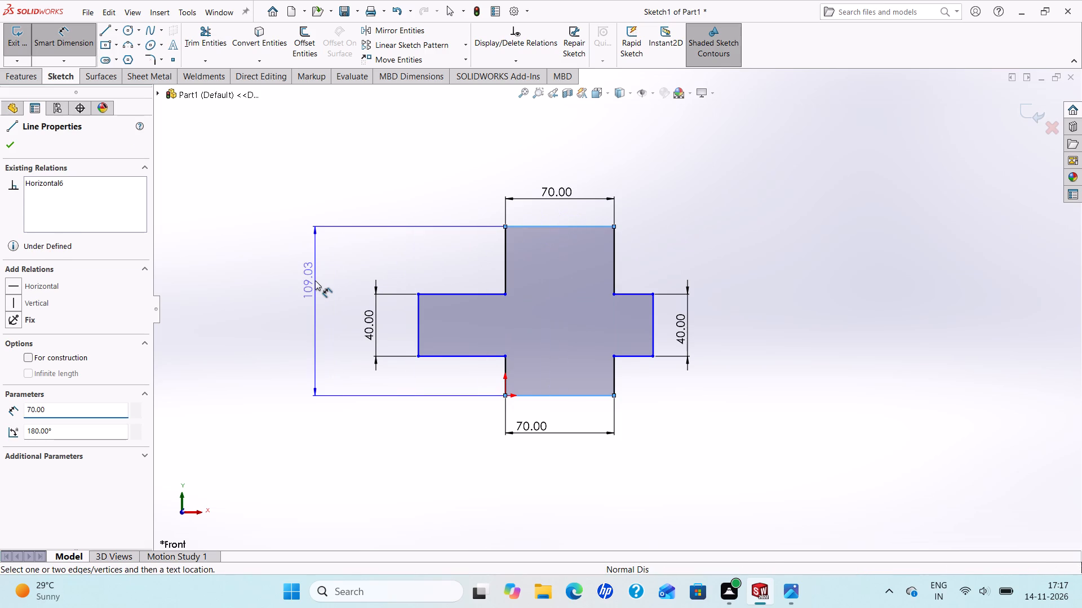
text(106)
key(Return)
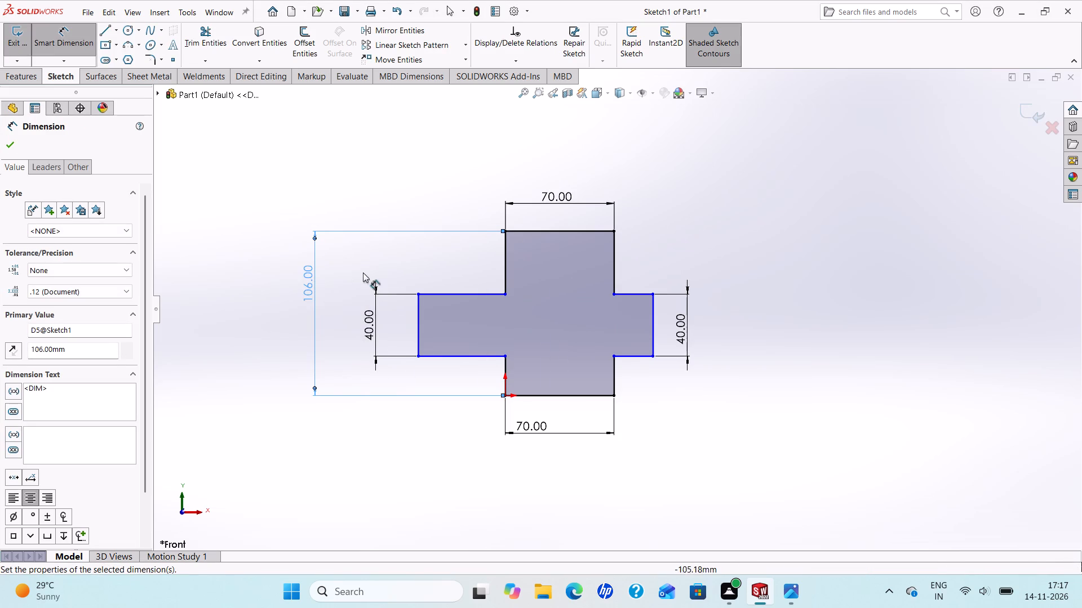
Examine the reference drawing's top view for the dimensions that position the side arms on the cross profile.
click(800, 593)
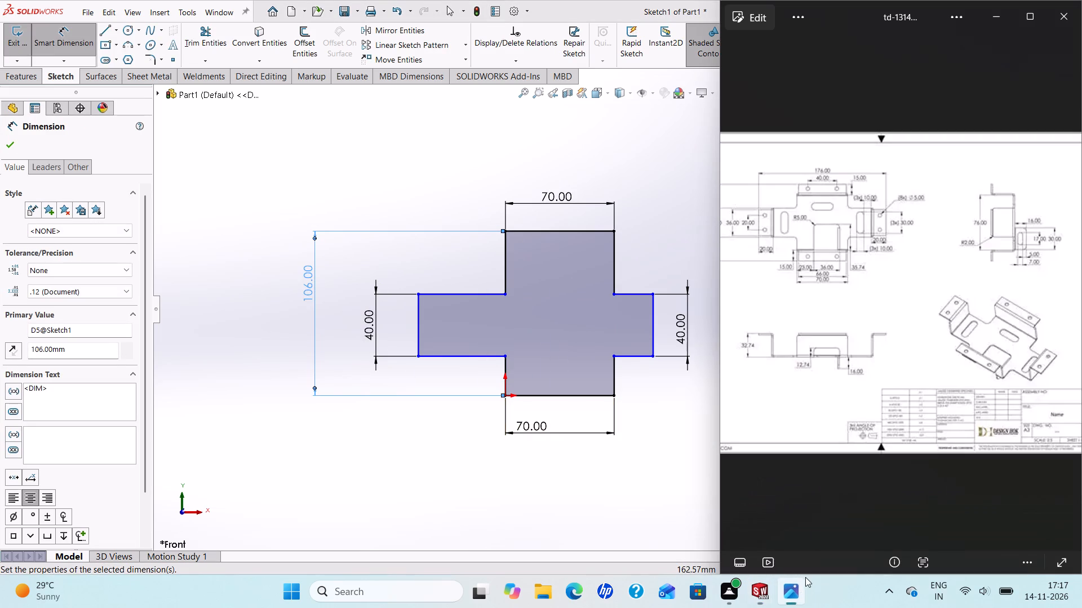
scroll(750, 351, up, 3)
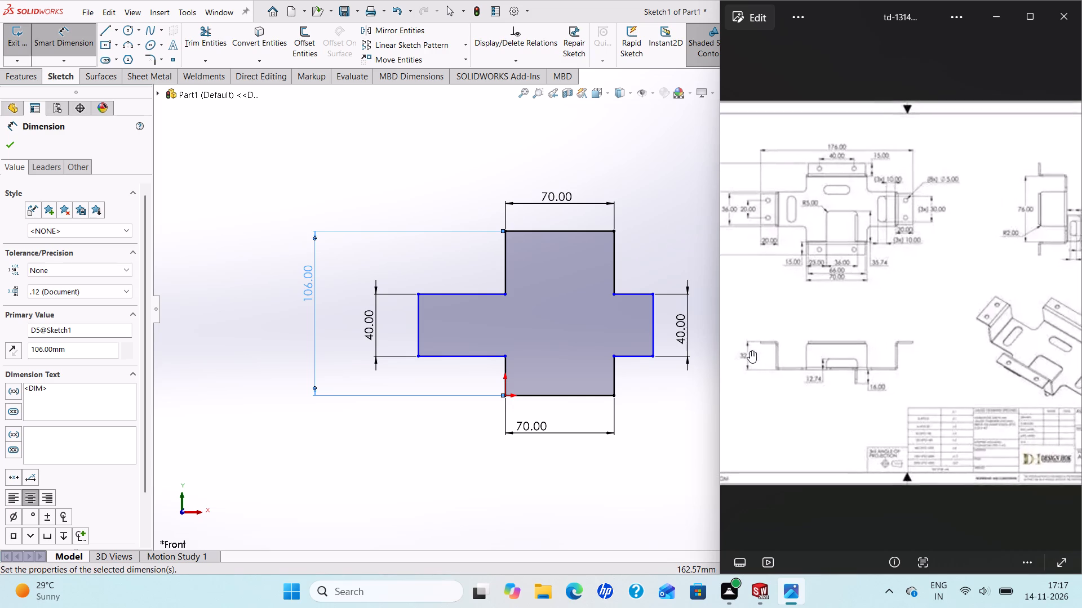
scroll(750, 351, down, 3)
scroll(777, 344, up, 1)
scroll(777, 344, down, 3)
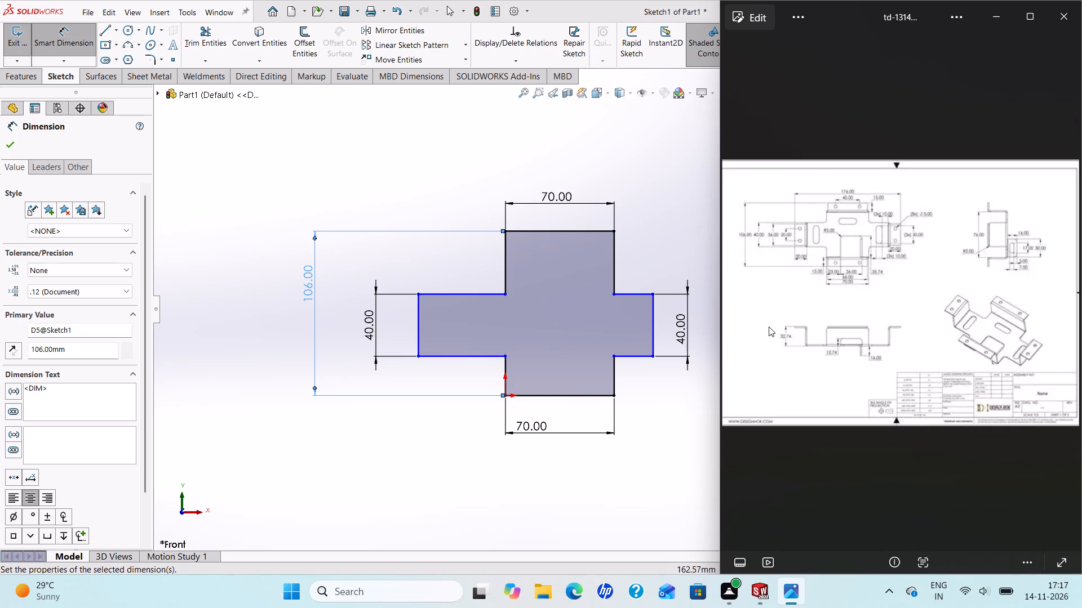
scroll(747, 267, up, 5)
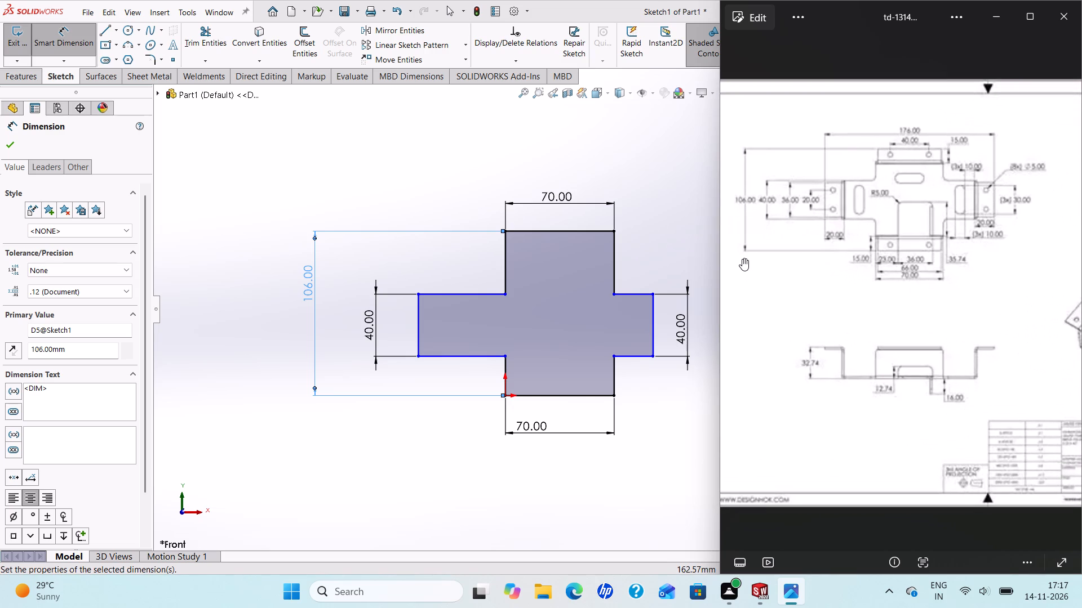
scroll(742, 255, up, 3)
scroll(744, 257, down, 6)
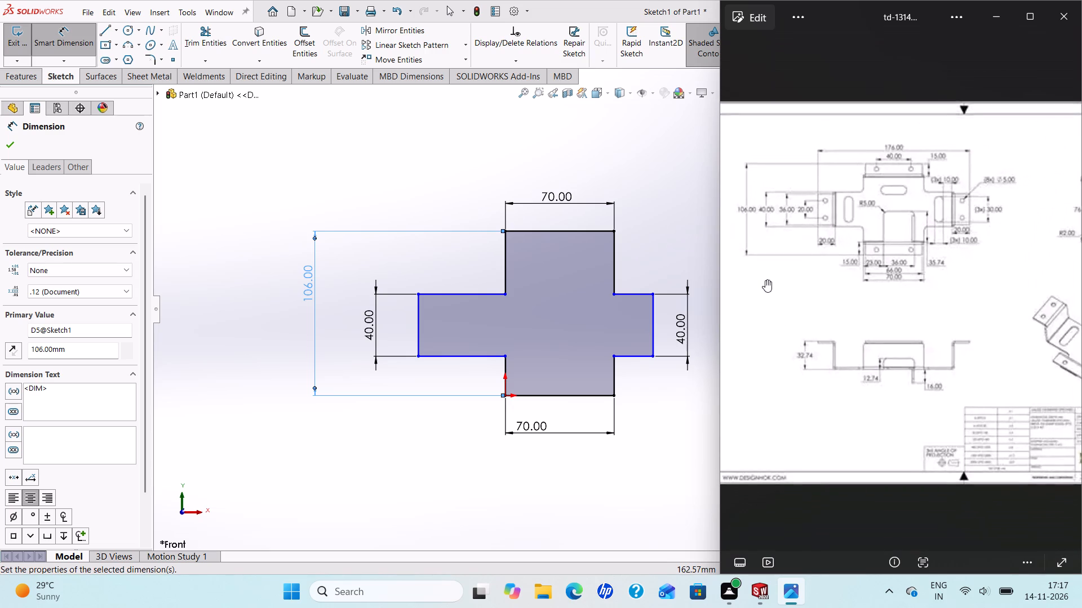
scroll(780, 293, down, 1)
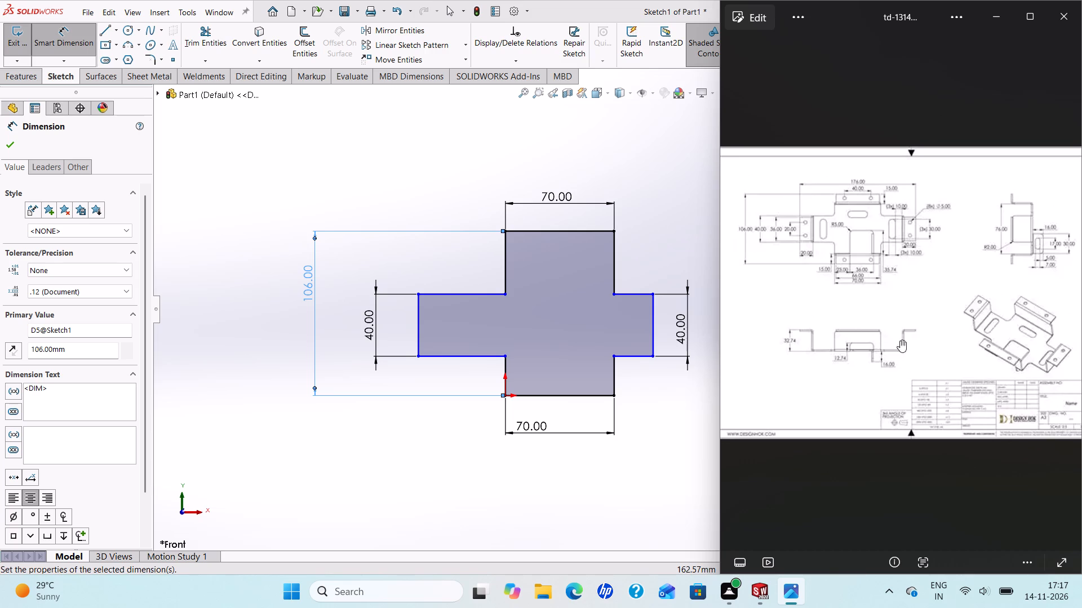
Dimension the vertical edge above the left arm to 40 mm, check the reference drawing, and end dimensioning.
click(505, 267)
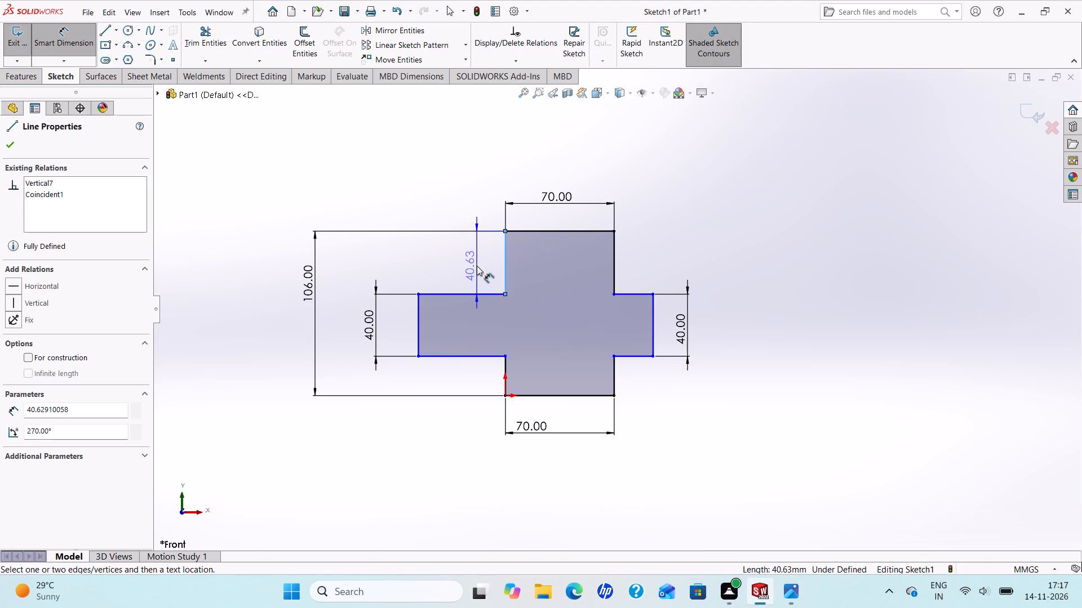
click(477, 266)
text(40)
key(Return)
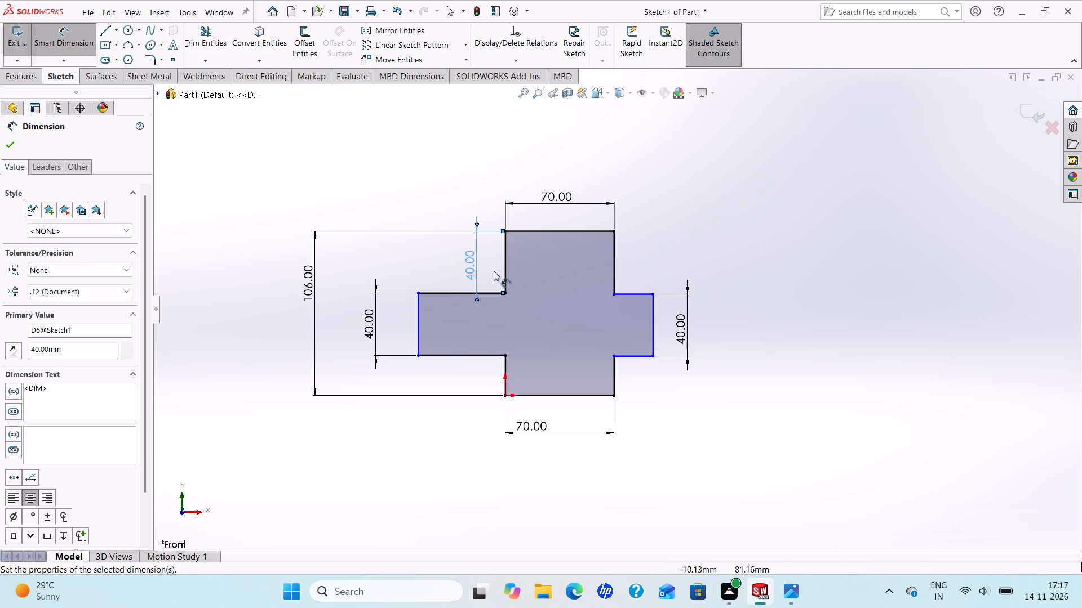
click(797, 594)
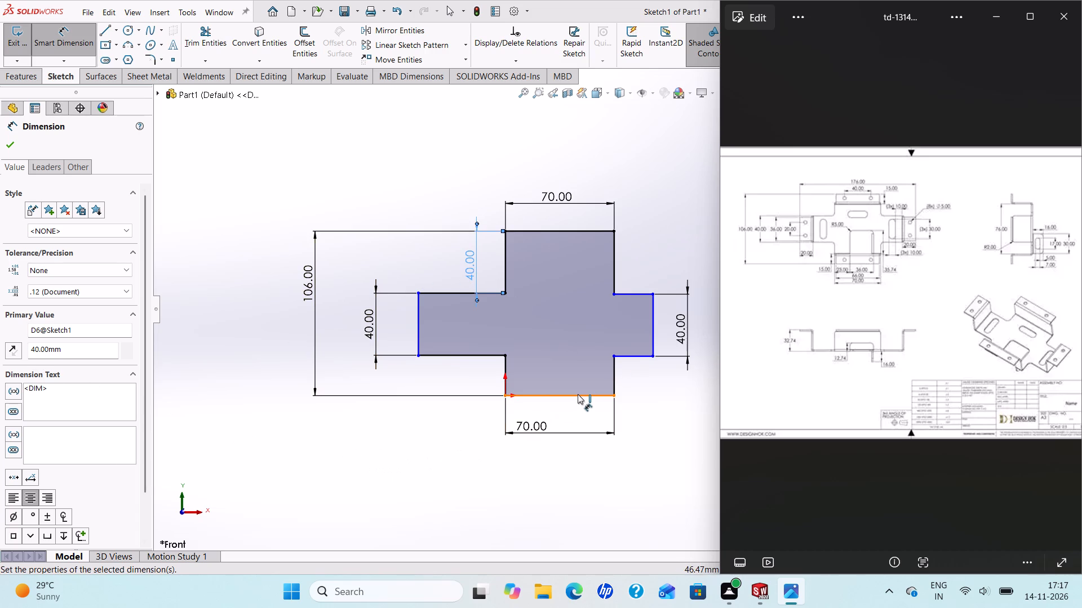
click(11, 150)
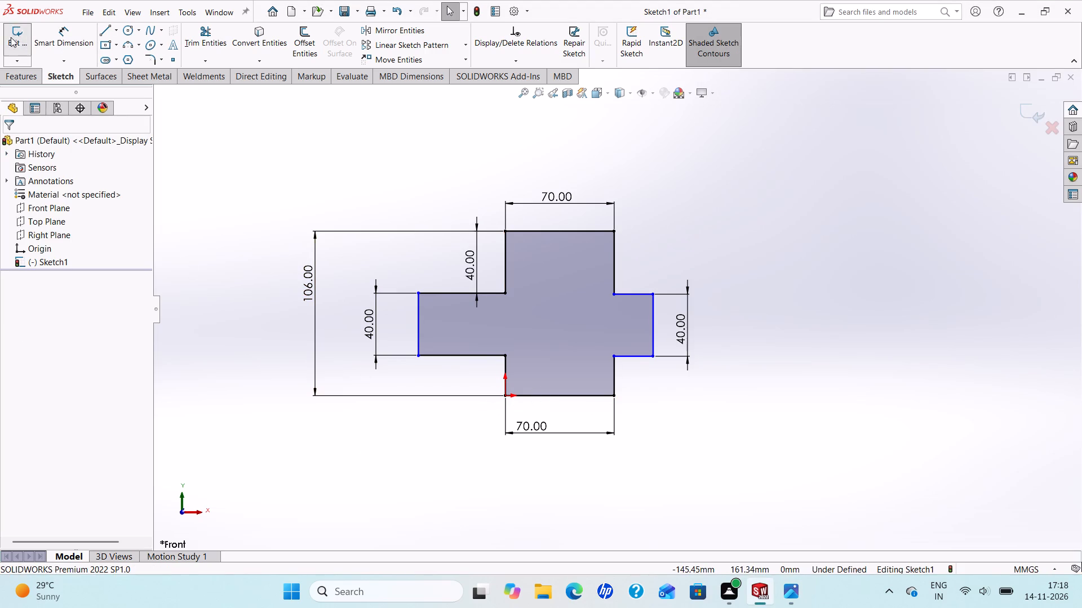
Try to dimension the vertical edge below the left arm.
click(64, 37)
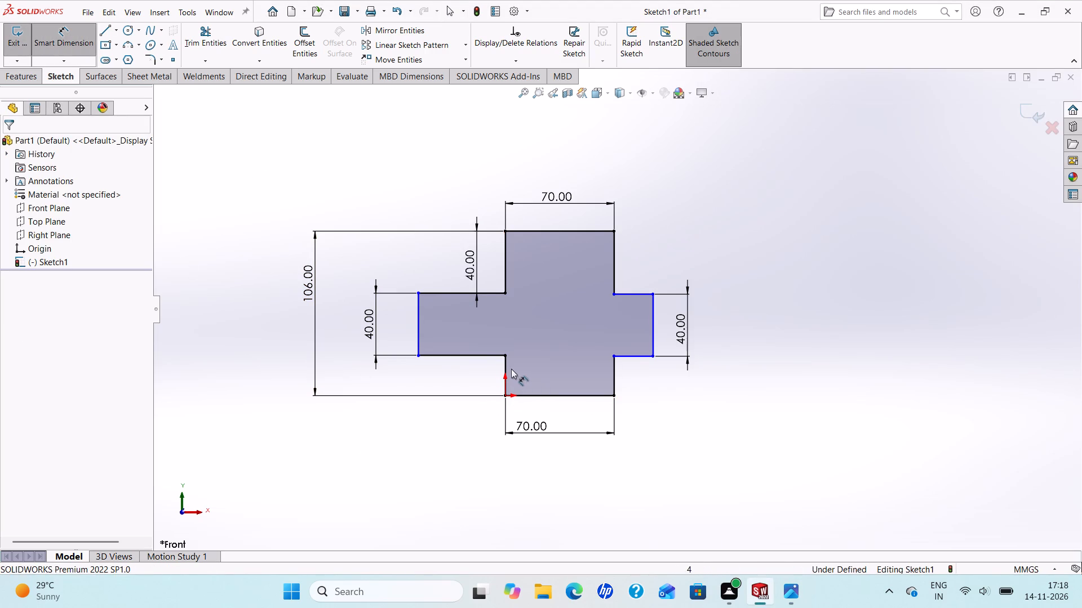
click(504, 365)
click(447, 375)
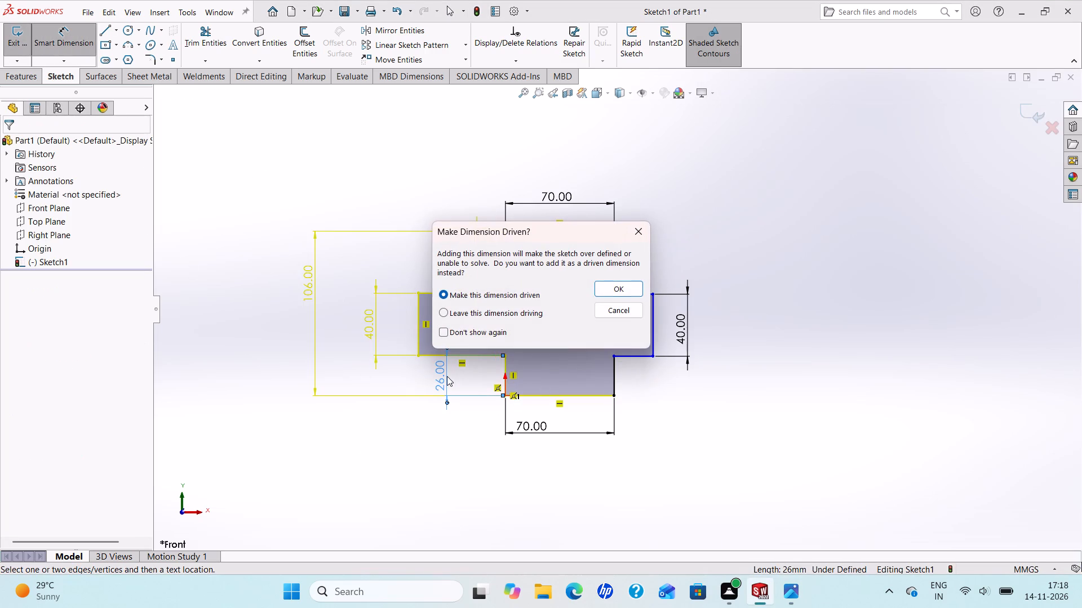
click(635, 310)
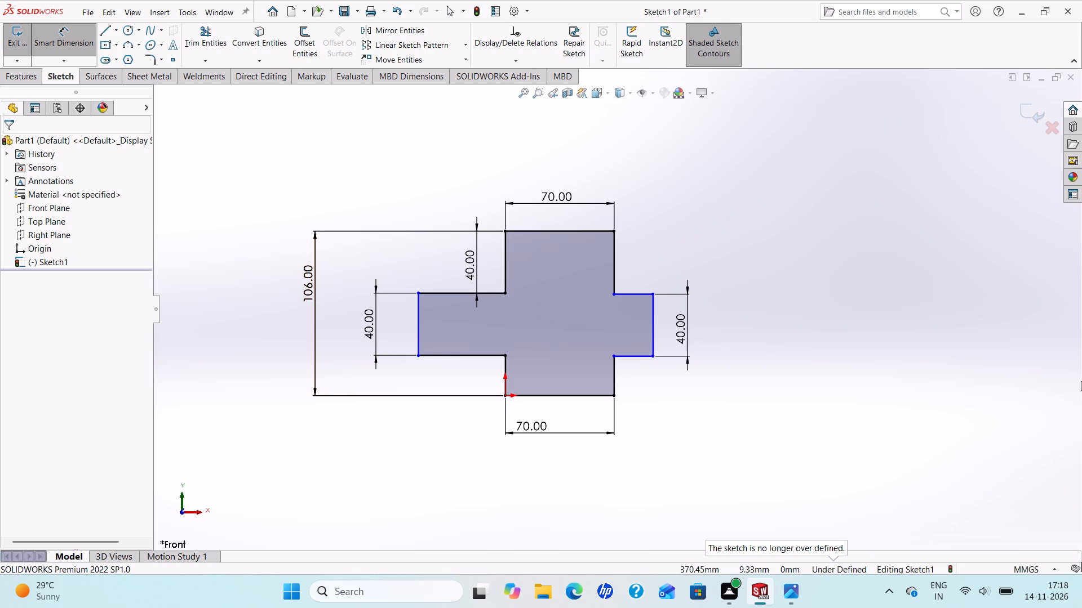
Dimension the vertical edge above the right arm to 40 mm.
click(614, 254)
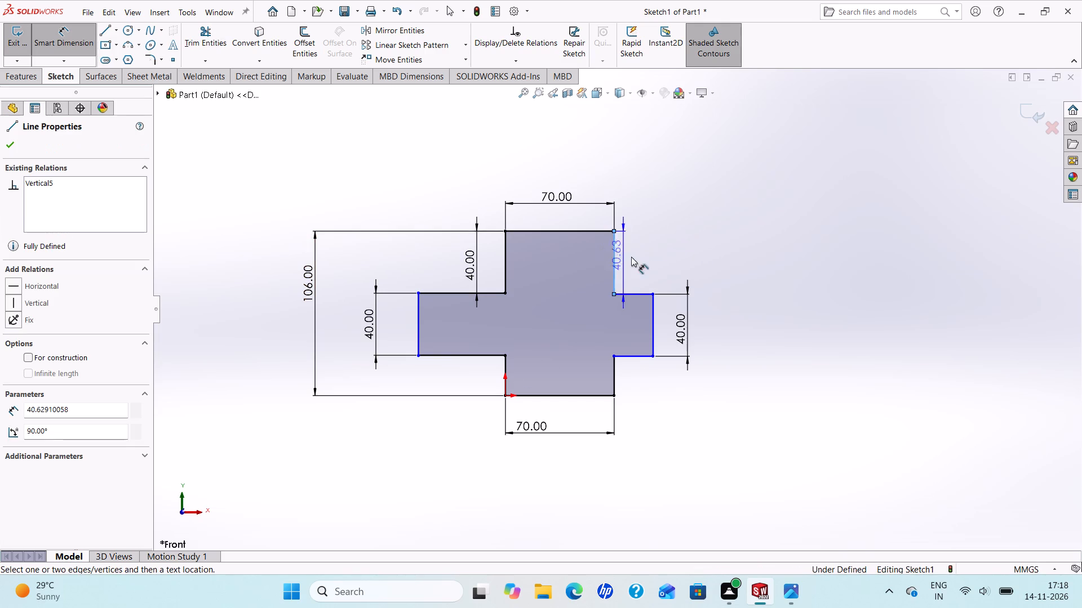
click(643, 257)
text(40)
key(Return)
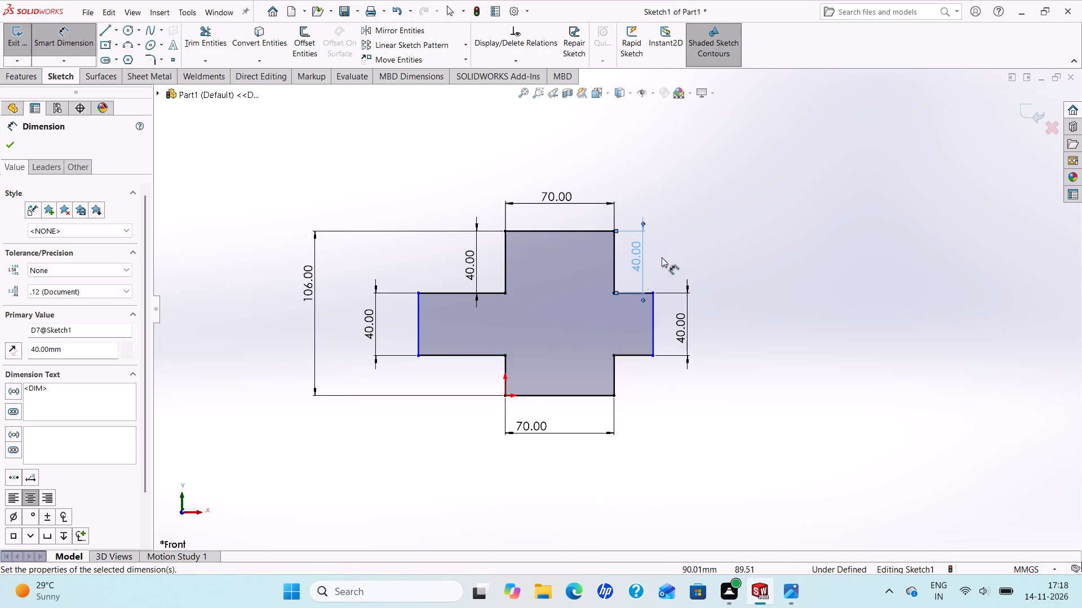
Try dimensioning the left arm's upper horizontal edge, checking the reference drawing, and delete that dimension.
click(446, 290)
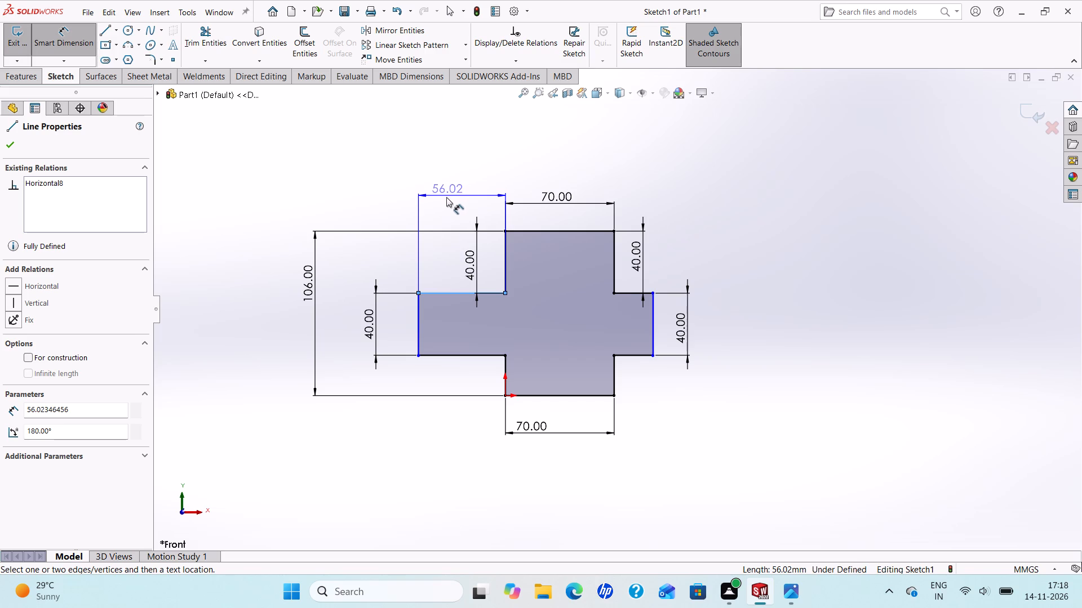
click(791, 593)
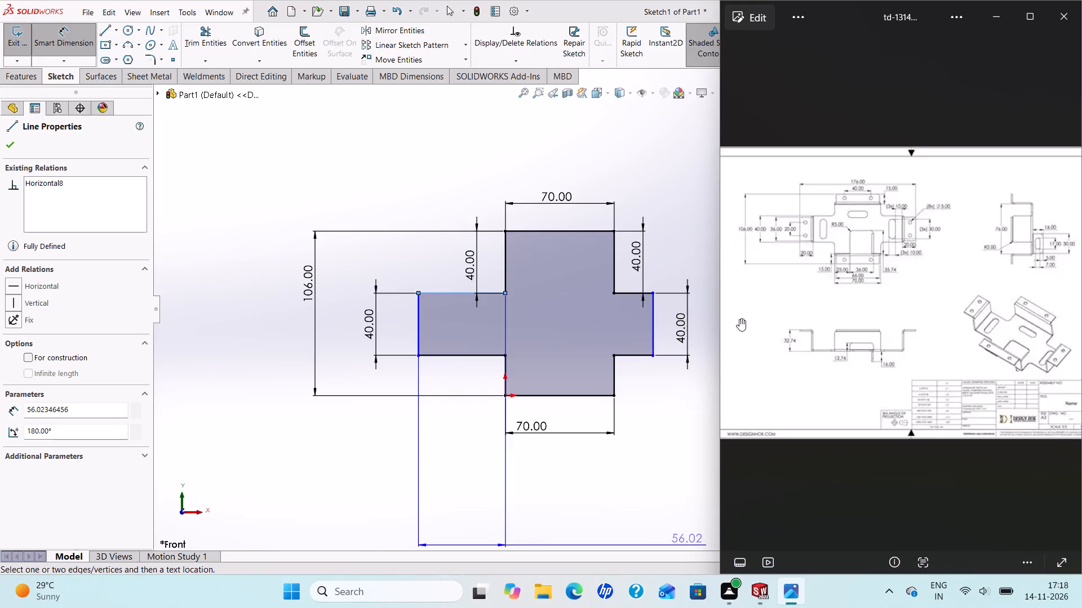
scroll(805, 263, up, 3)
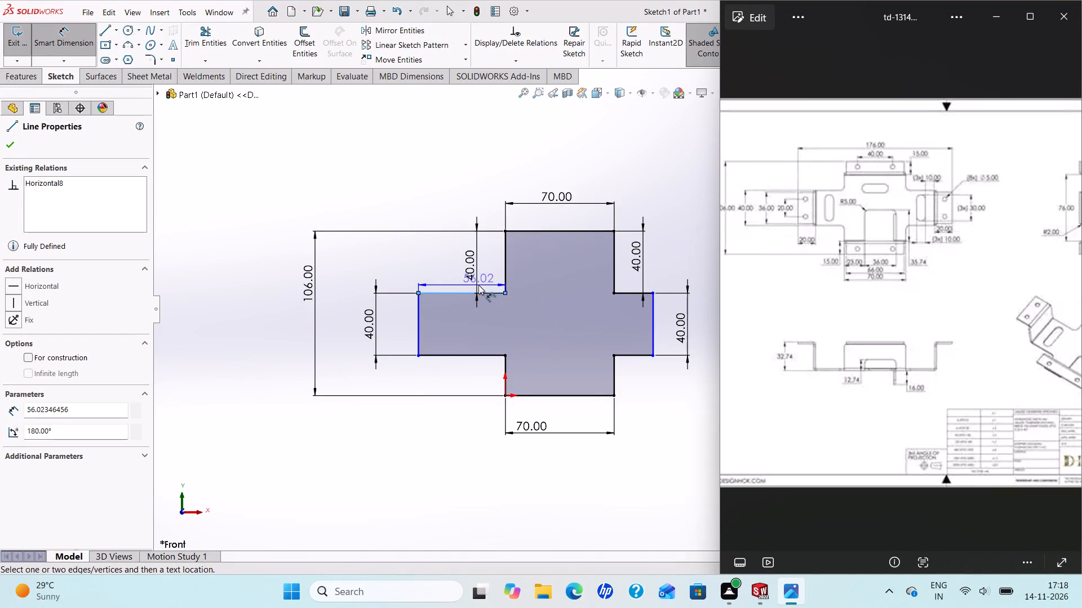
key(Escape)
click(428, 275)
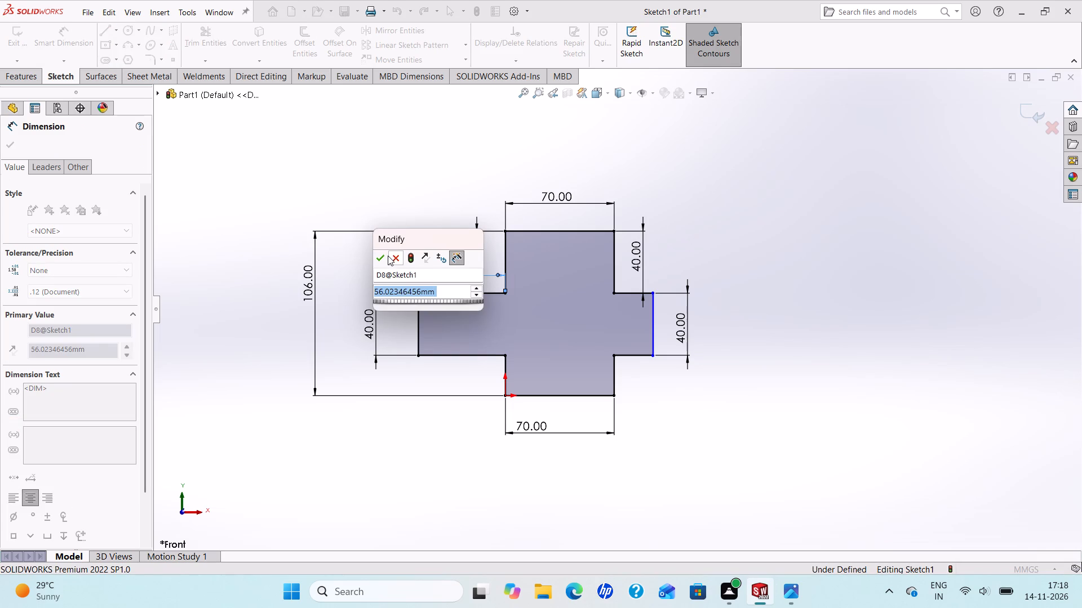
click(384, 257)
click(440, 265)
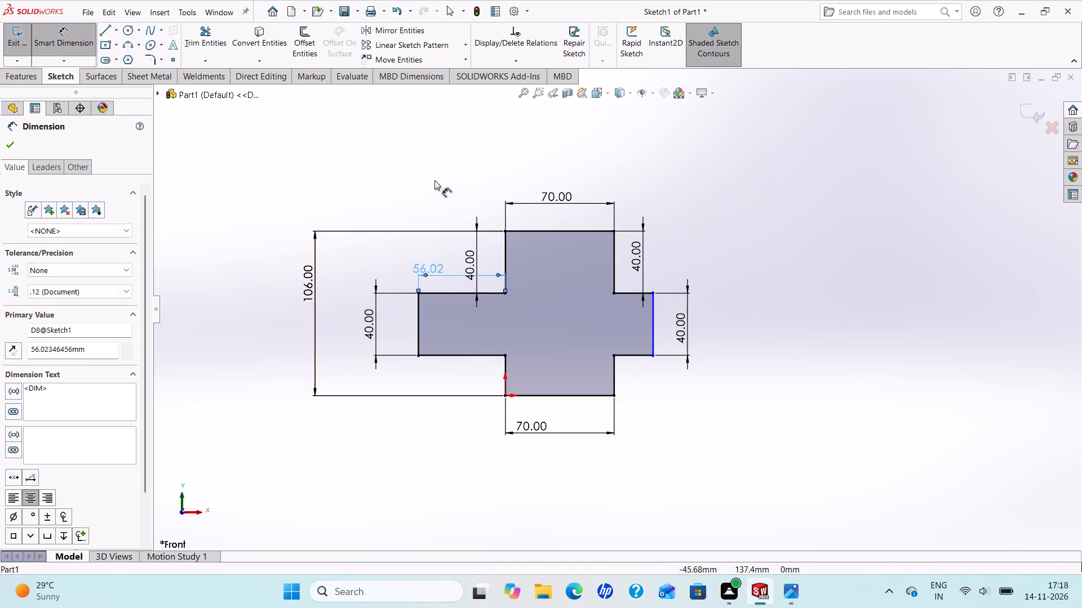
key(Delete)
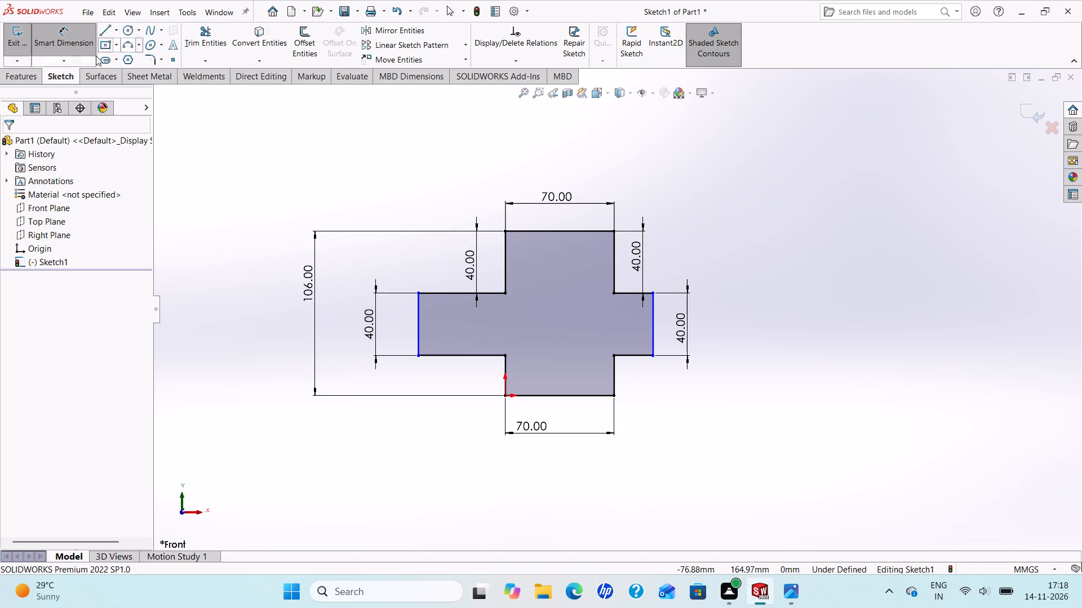
Dimension the overall width between the left and right arms' end edges to 176 mm and end dimensioning.
click(72, 44)
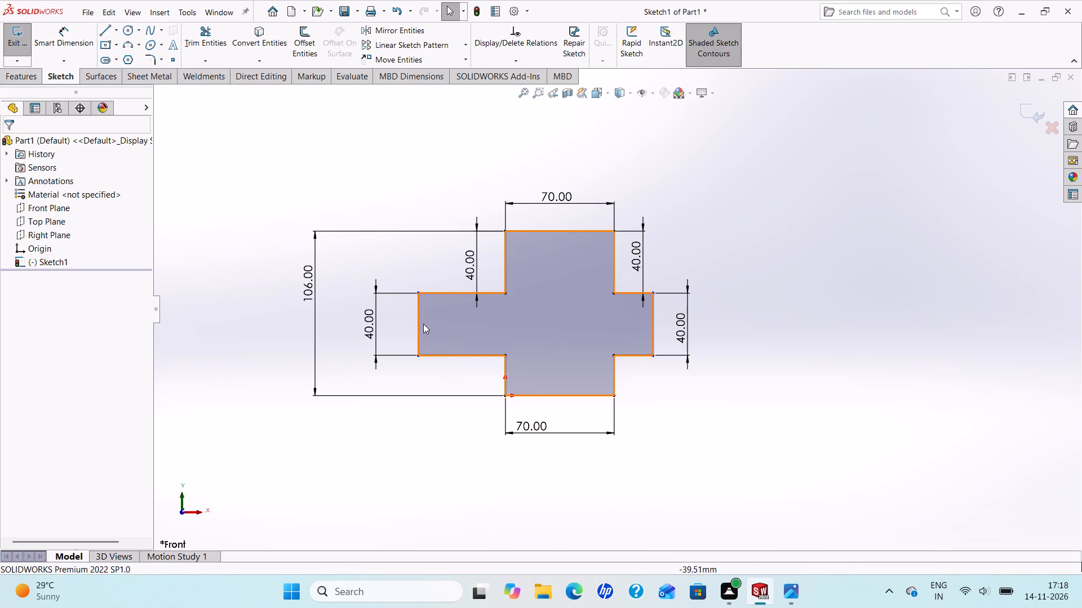
click(70, 26)
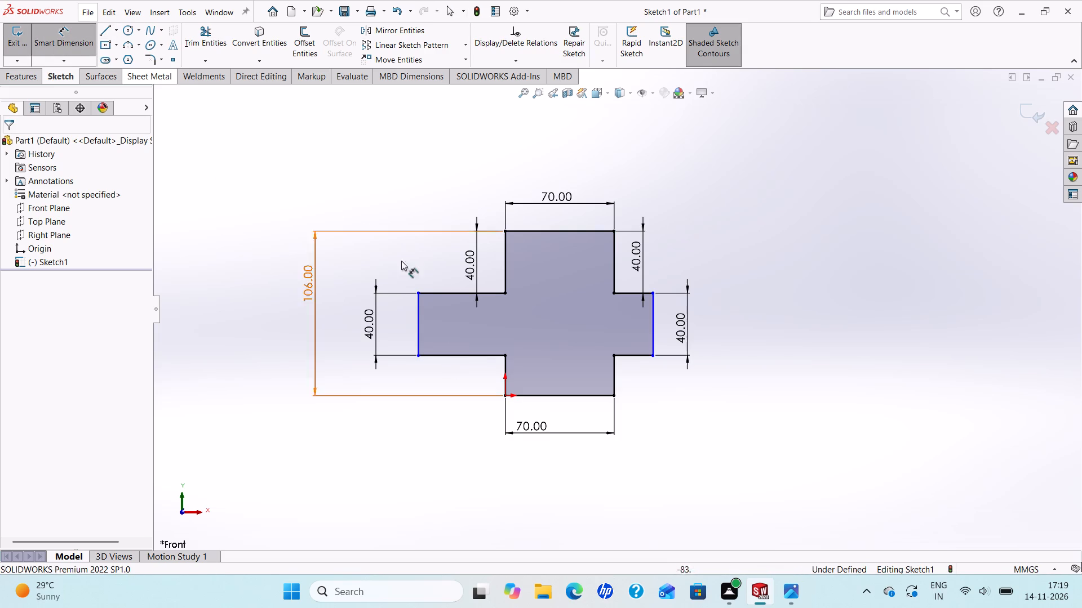
click(416, 308)
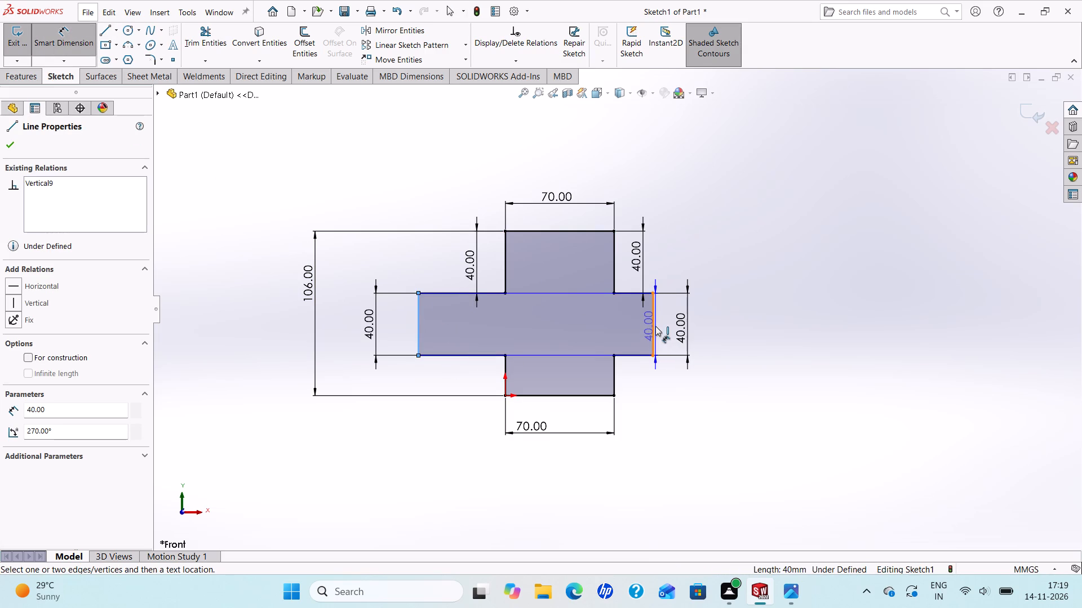
click(655, 326)
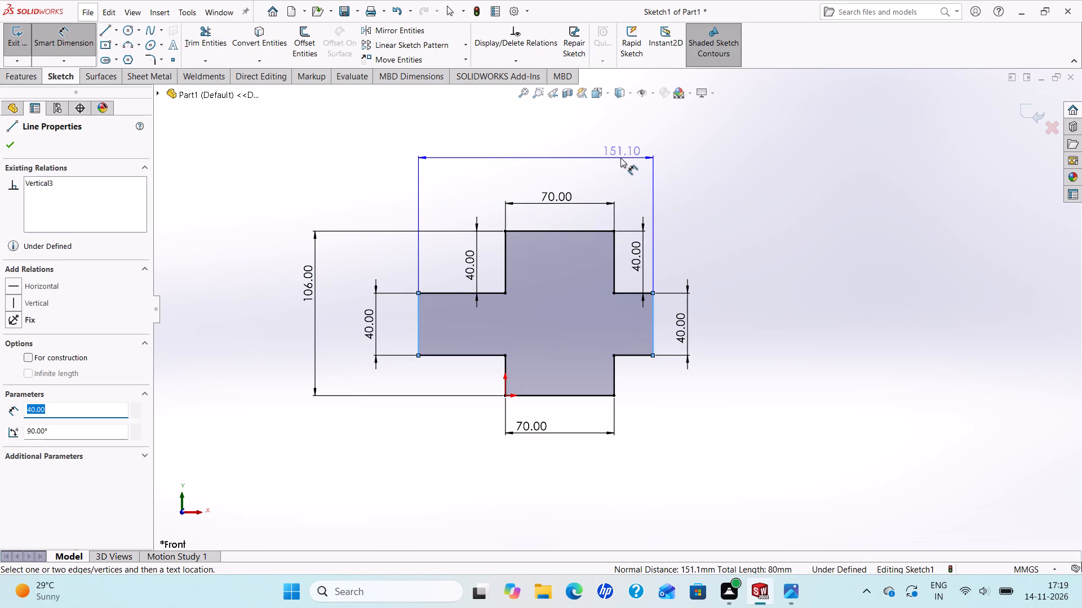
click(620, 158)
text(176)
key(Return)
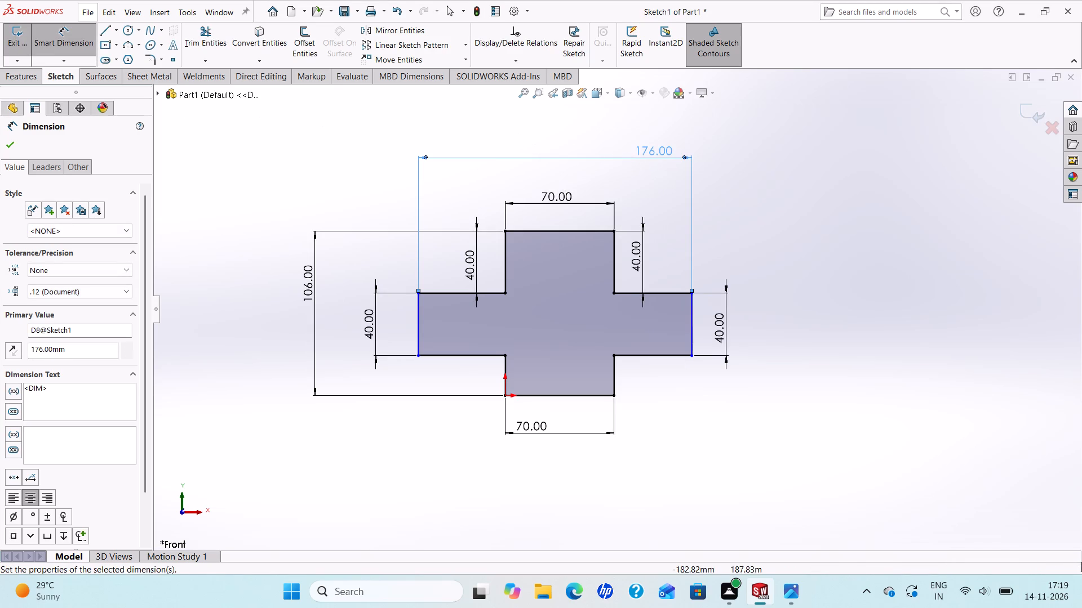
click(10, 144)
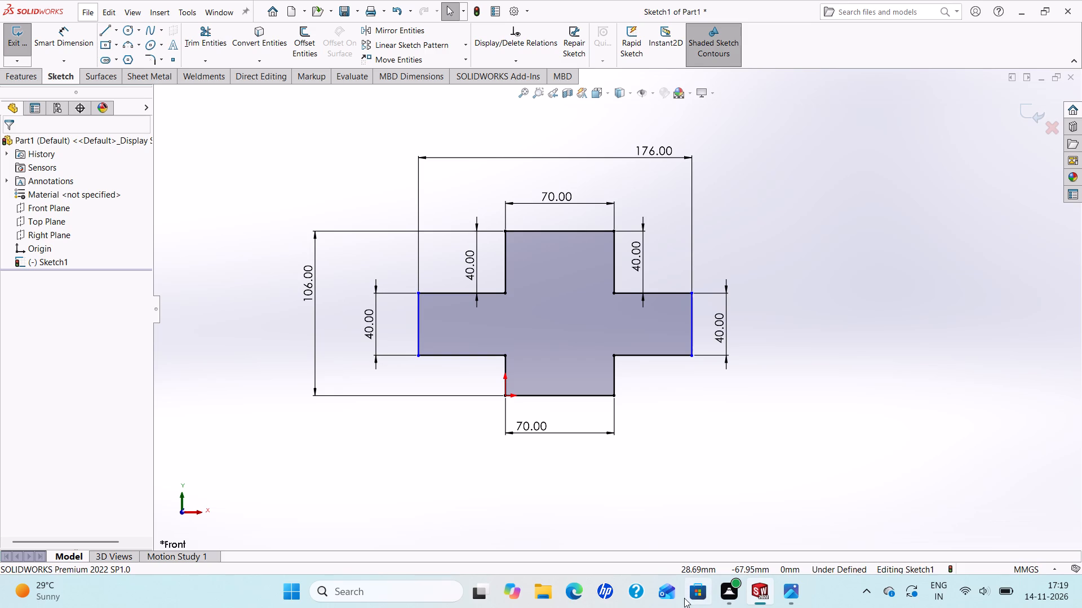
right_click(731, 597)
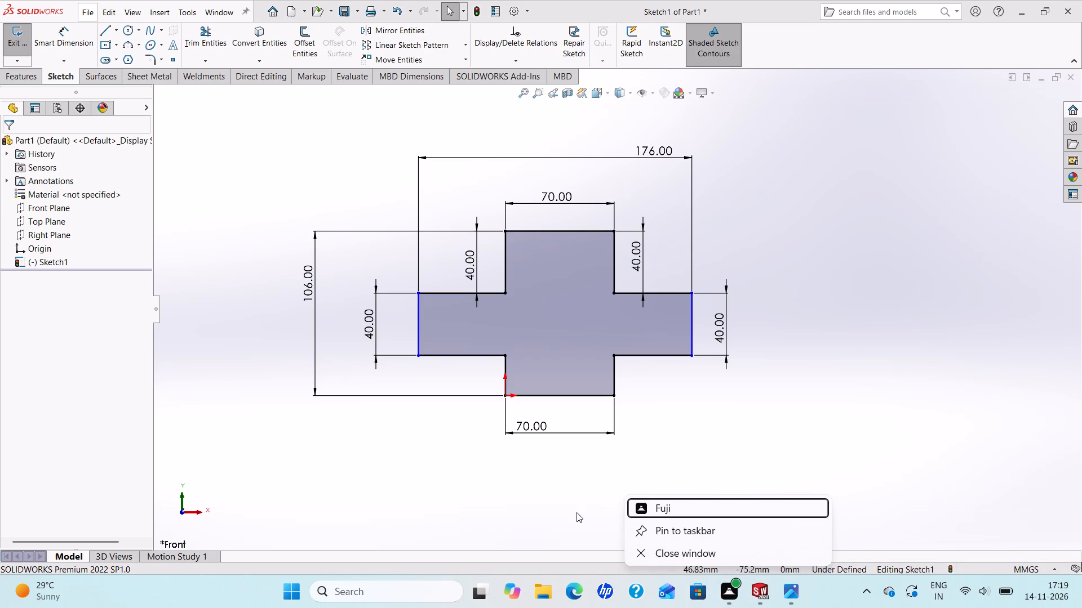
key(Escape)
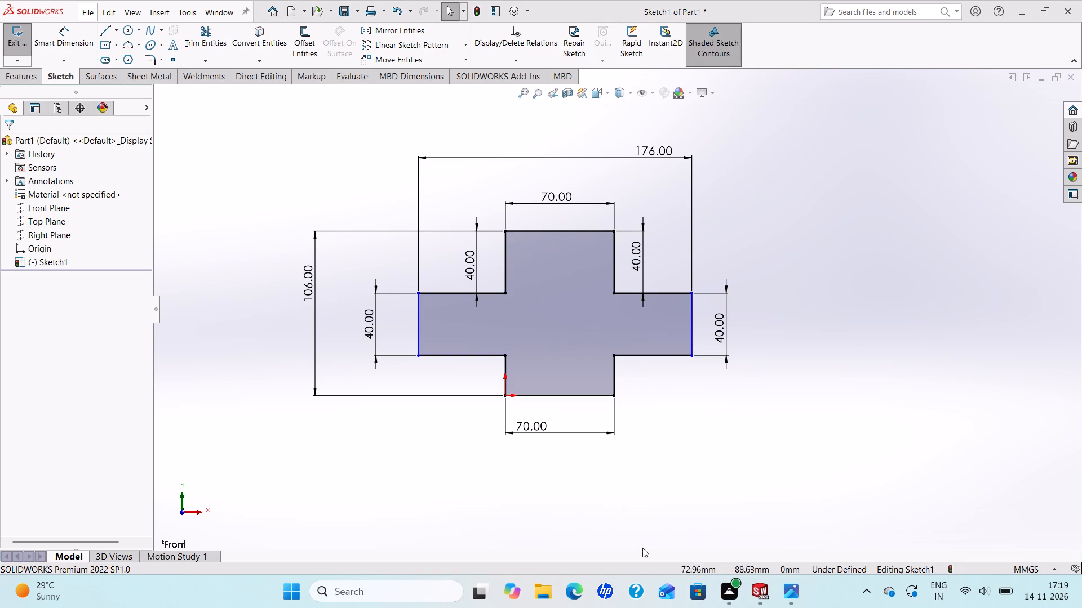
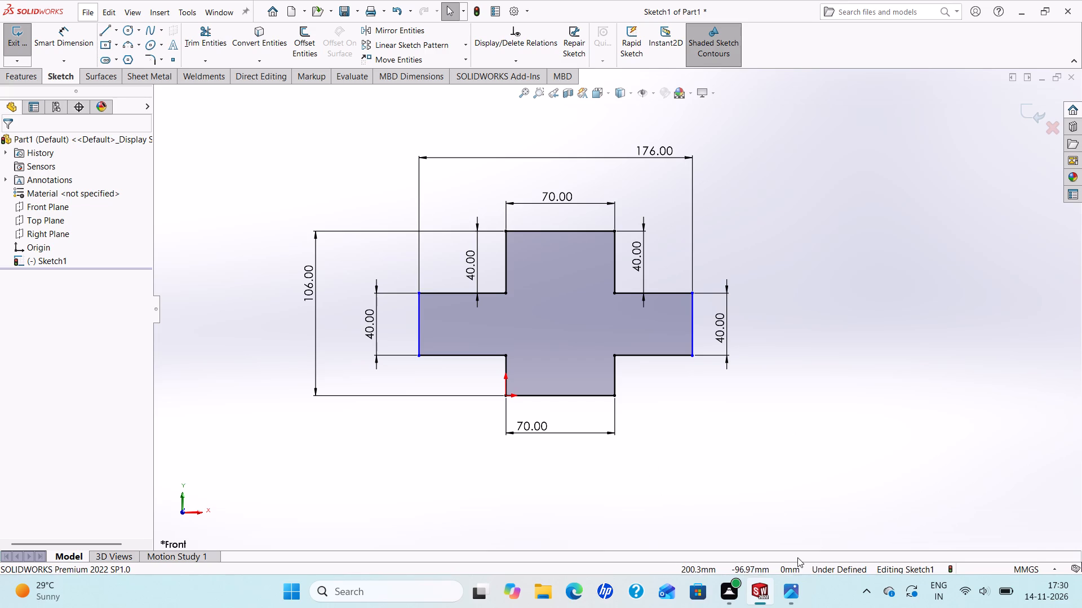
Check the reference drawing, and delete the 40 mm vertical dimension above the cross profile's left arm.
click(788, 592)
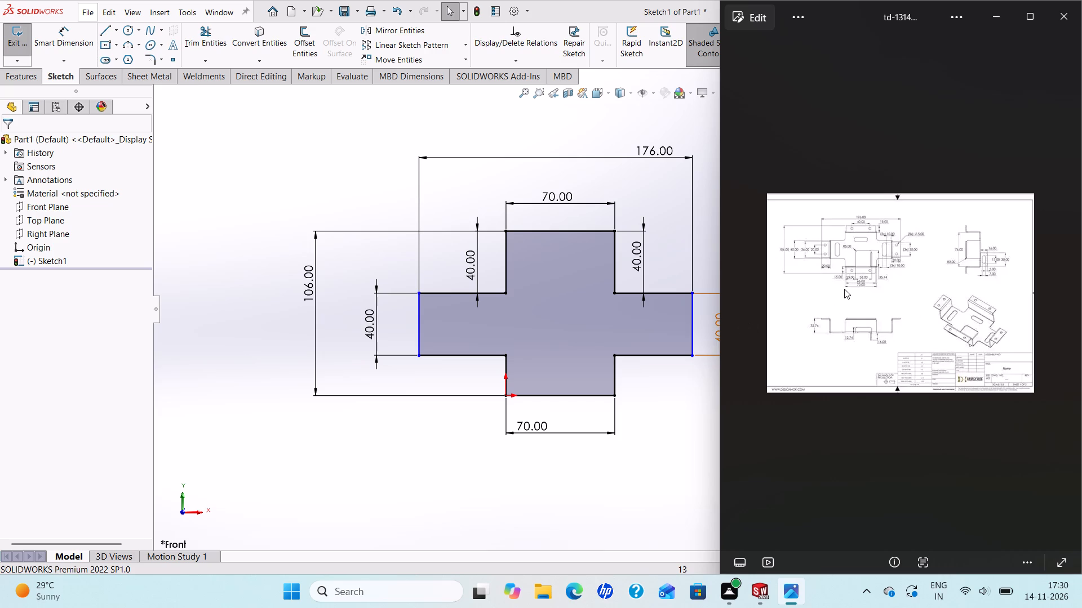
scroll(844, 289, up, 6)
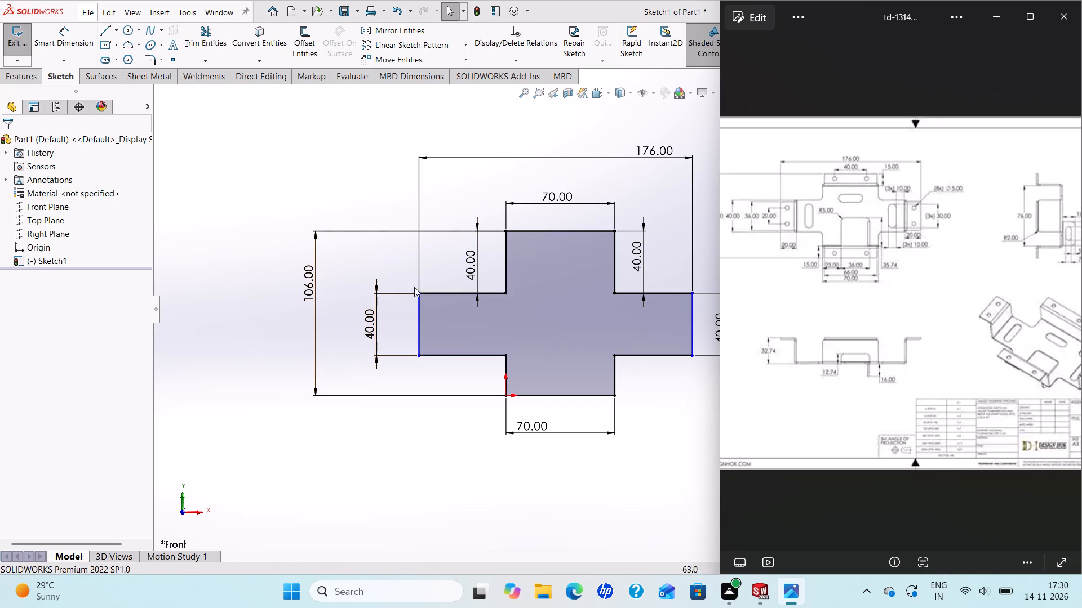
click(476, 261)
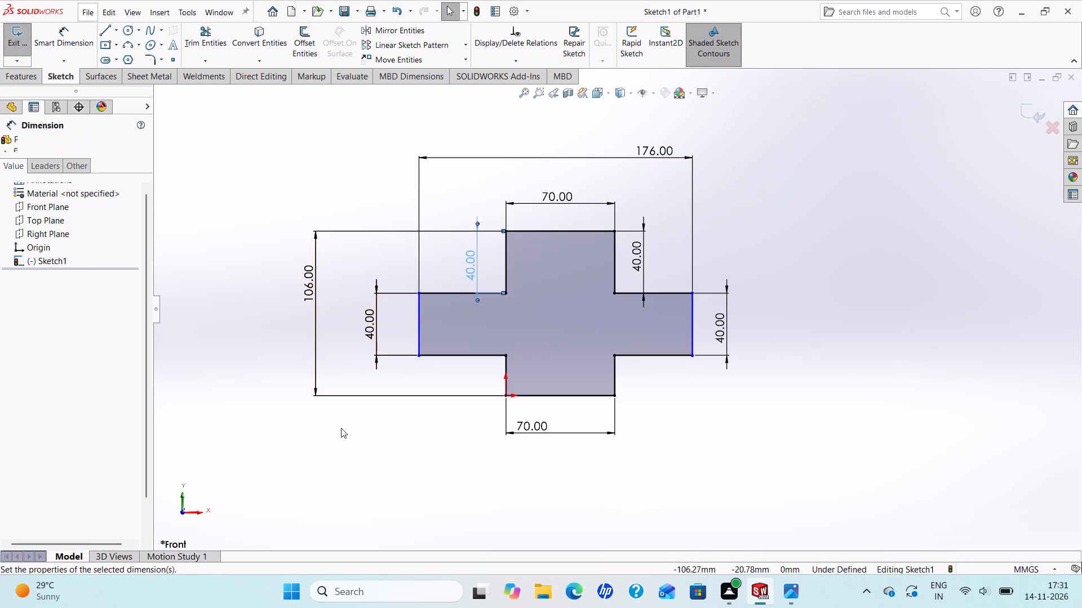
key(Delete)
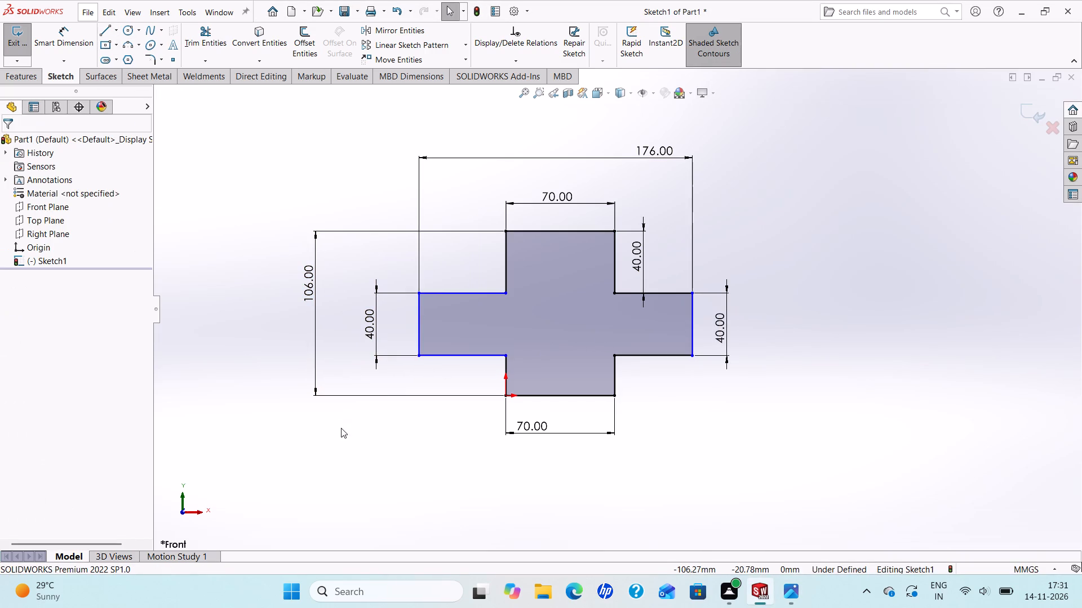
Draw a horizontal centerline joining the midpoints of the left and right arms' end edges.
click(117, 29)
click(119, 55)
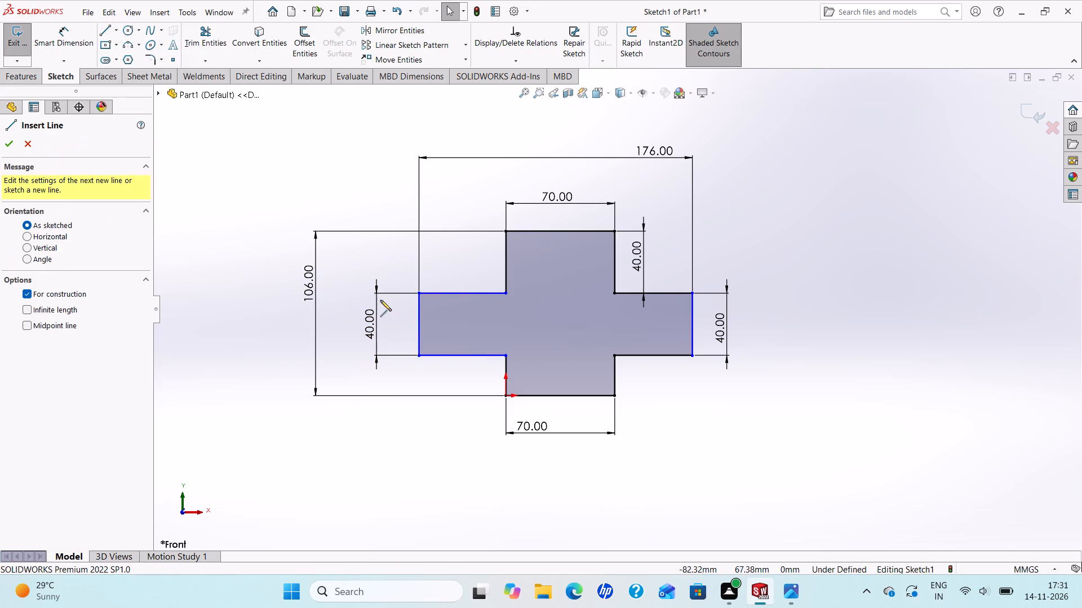
click(418, 325)
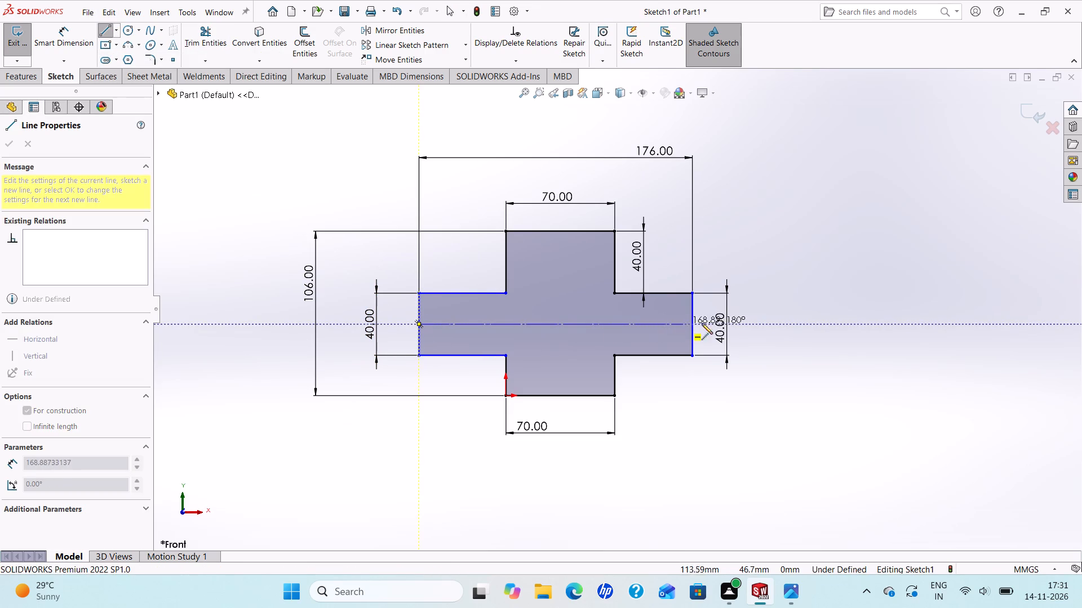
click(694, 325)
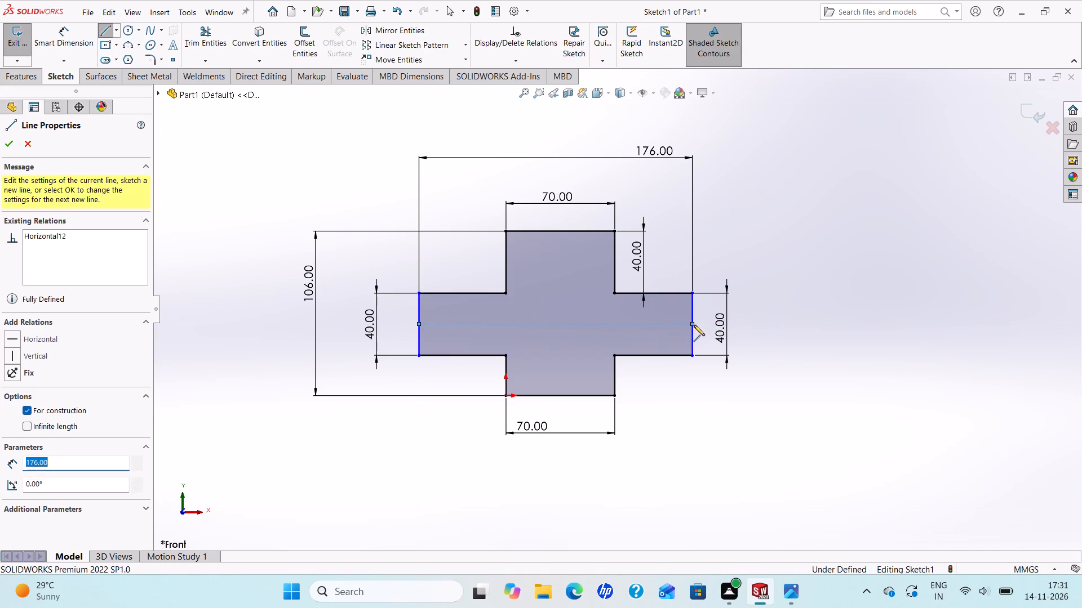
right_click(693, 325)
click(713, 332)
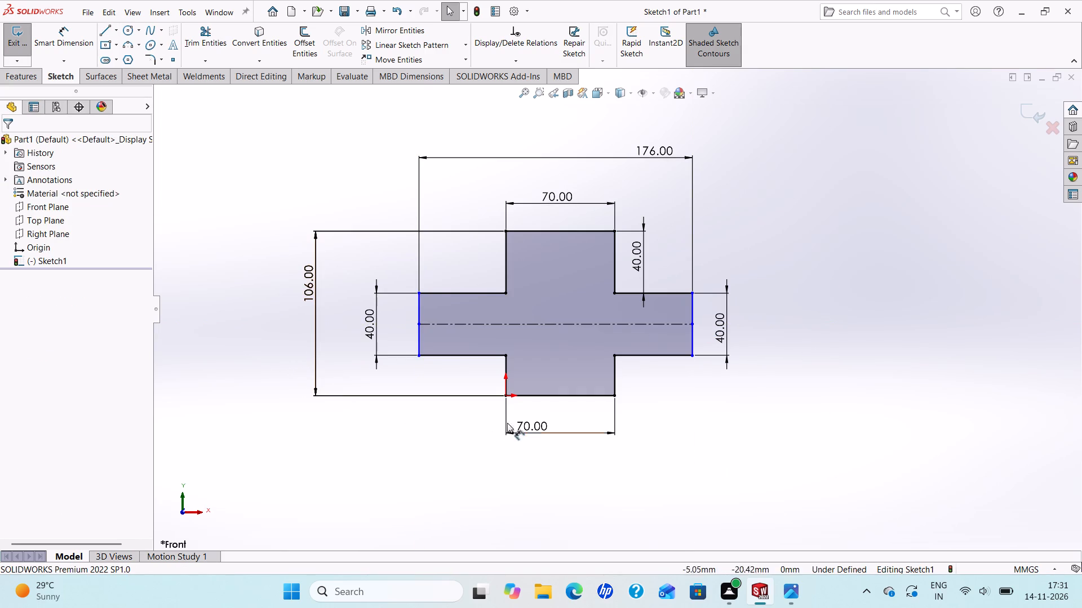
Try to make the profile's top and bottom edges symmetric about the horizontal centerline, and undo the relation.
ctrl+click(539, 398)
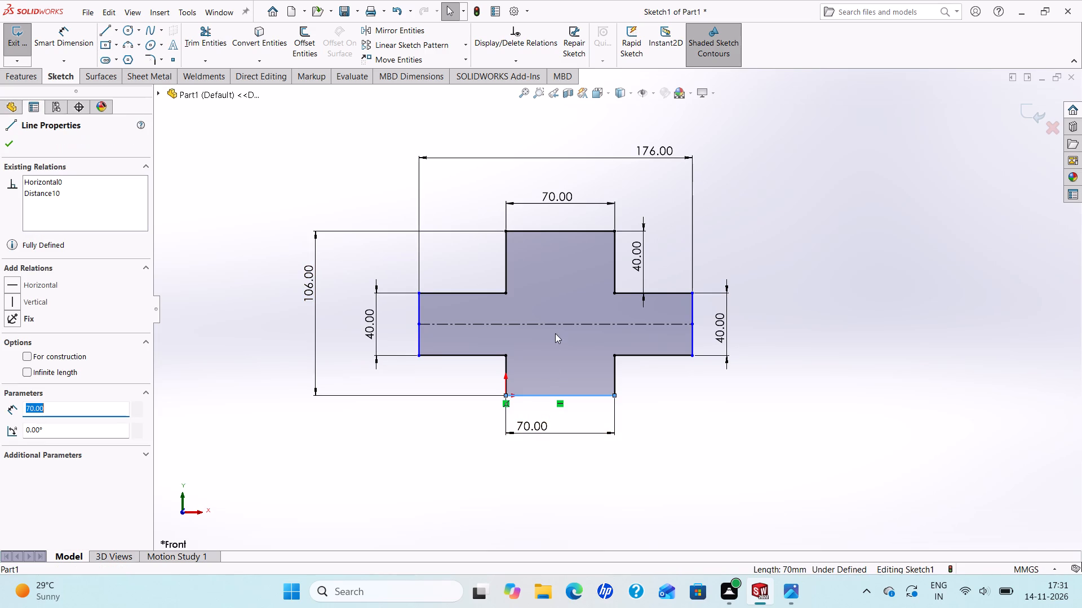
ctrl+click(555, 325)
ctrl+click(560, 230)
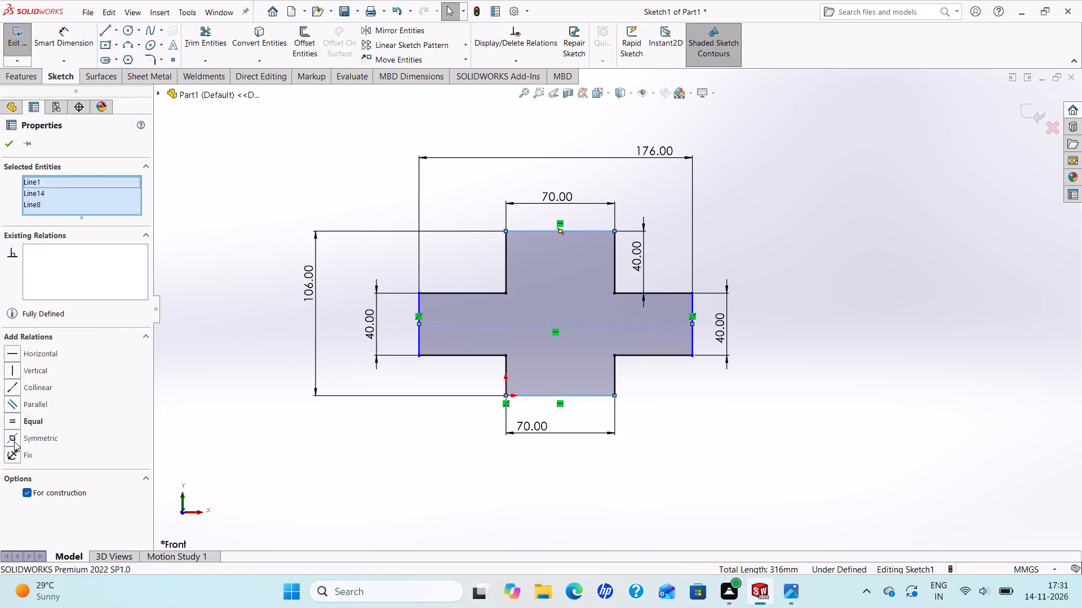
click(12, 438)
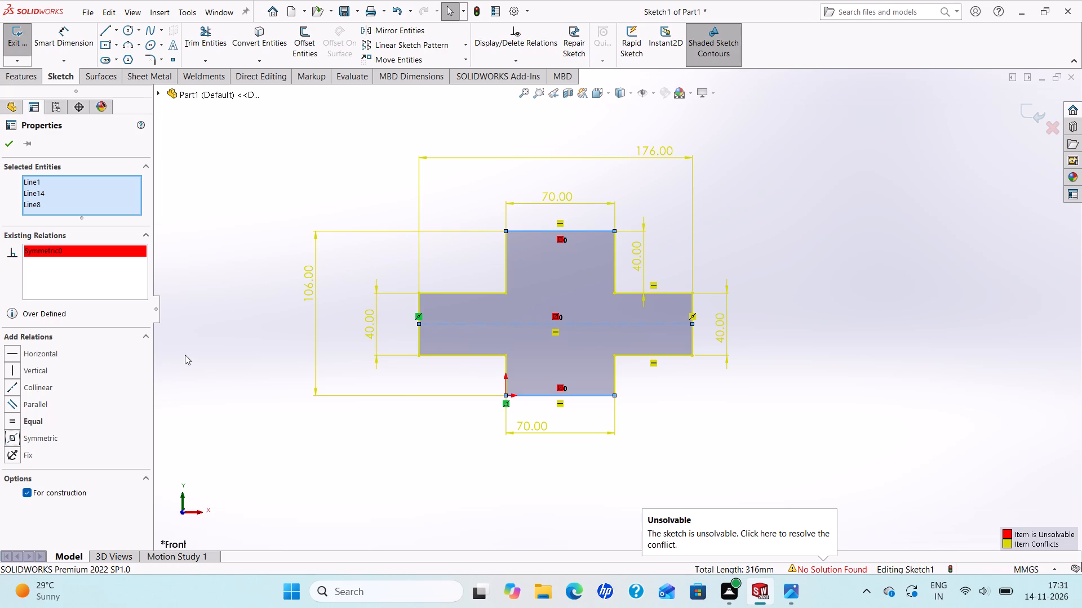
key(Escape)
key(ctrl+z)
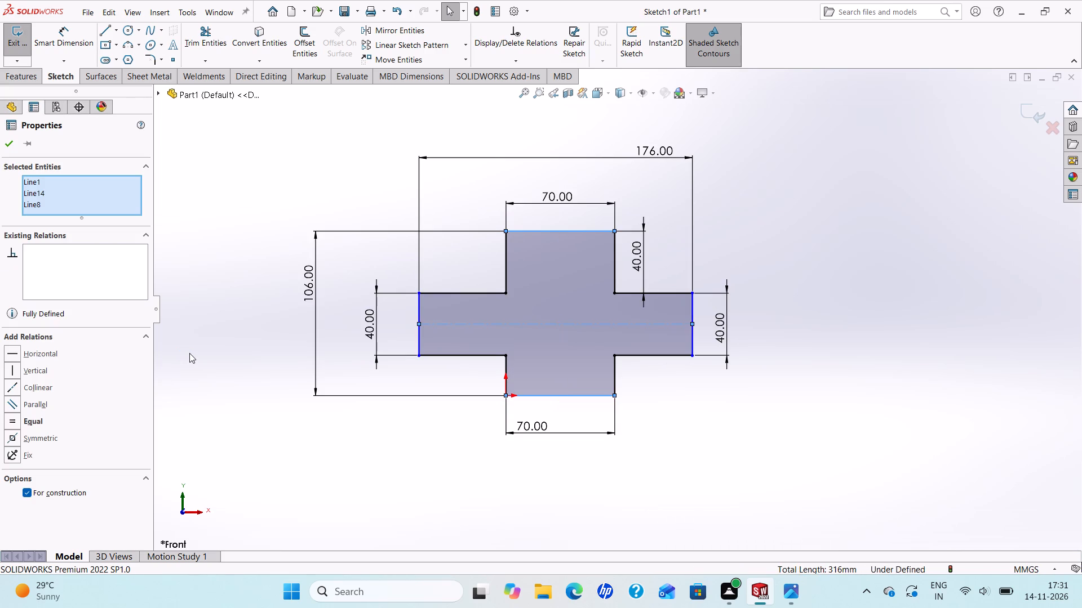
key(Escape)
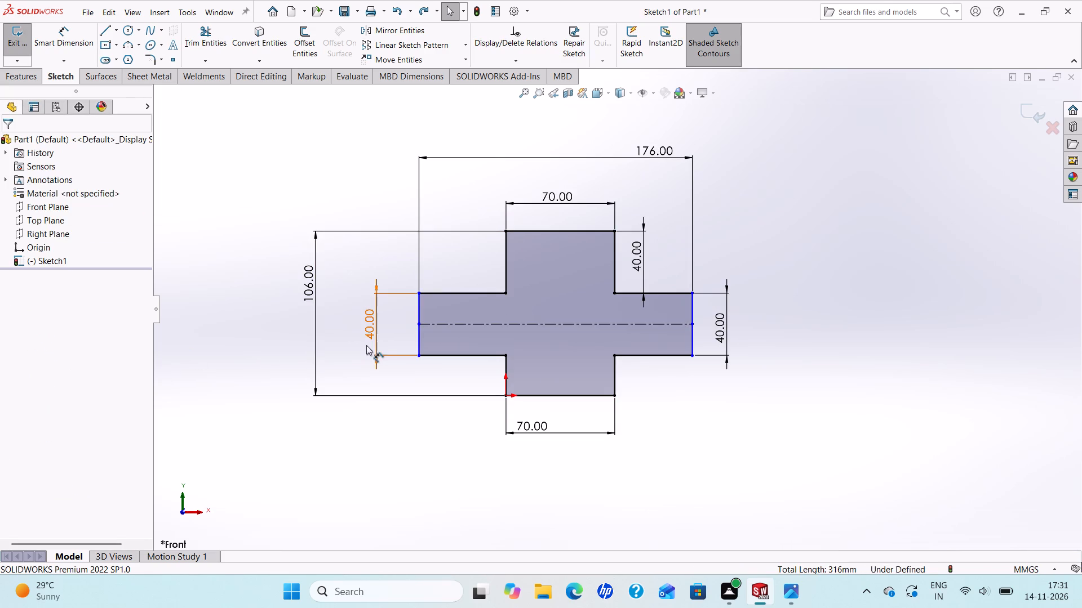
Delete the 40 mm vertical dimension above the right arm.
click(636, 269)
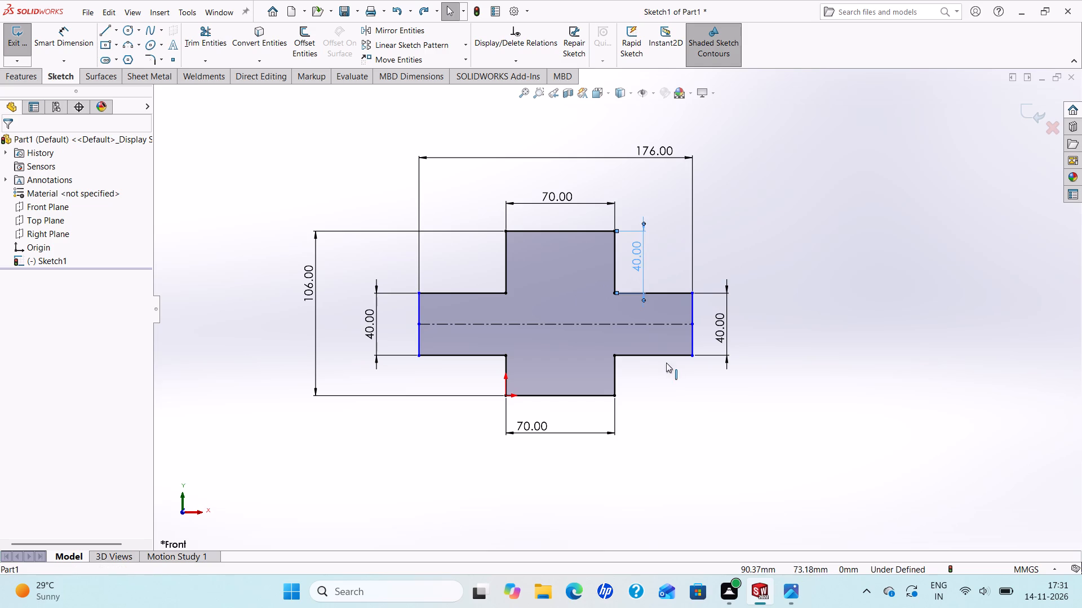
key(Delete)
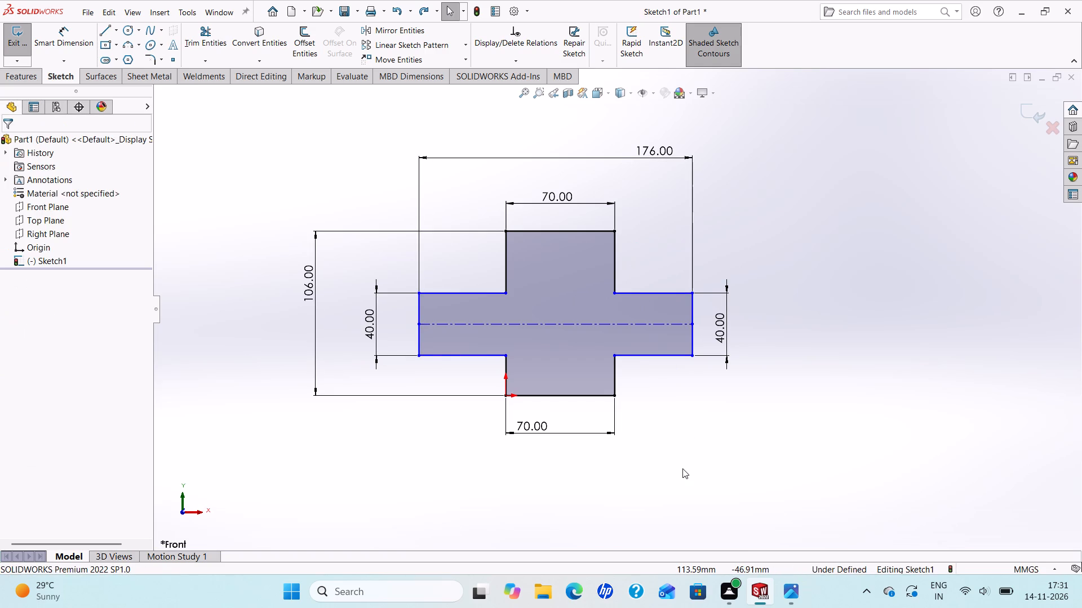
Add a Symmetric relation between the profile's top and bottom edges about the horizontal centerline.
ctrl+click(548, 323)
ctrl+click(557, 231)
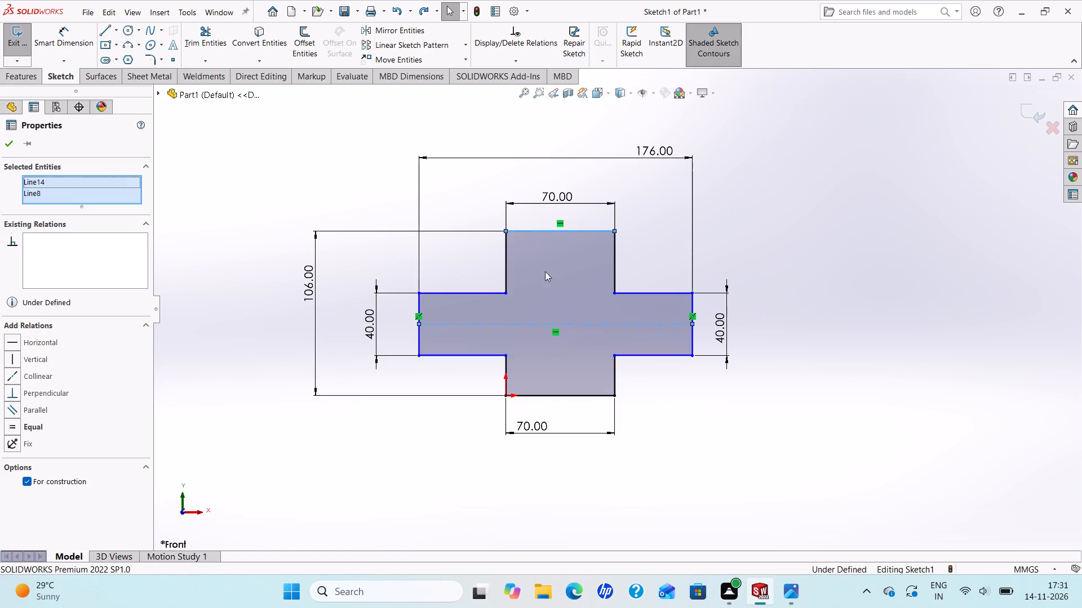
ctrl+click(565, 395)
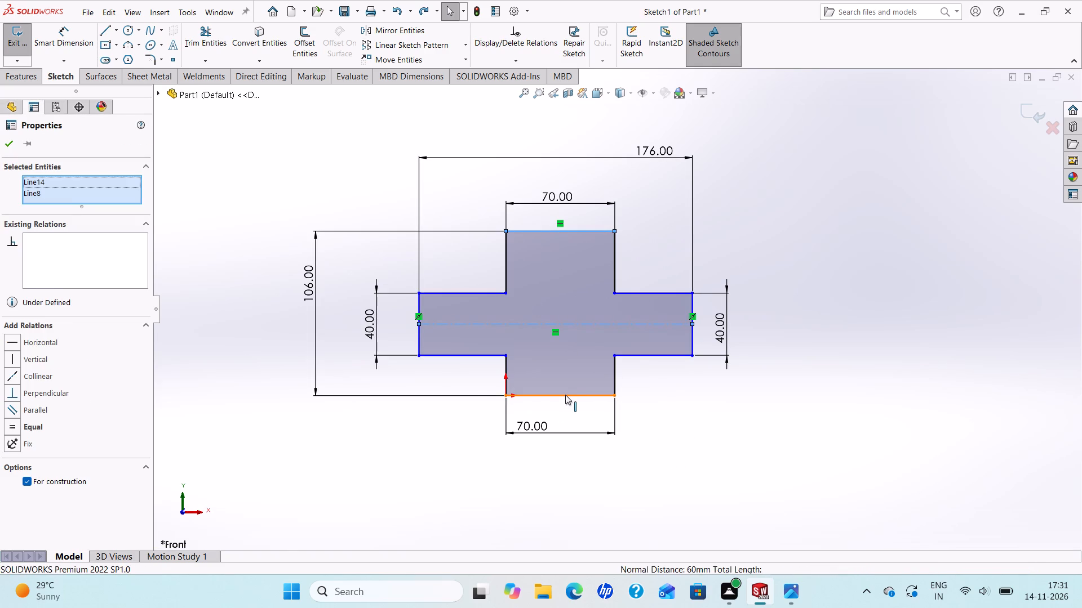
click(10, 440)
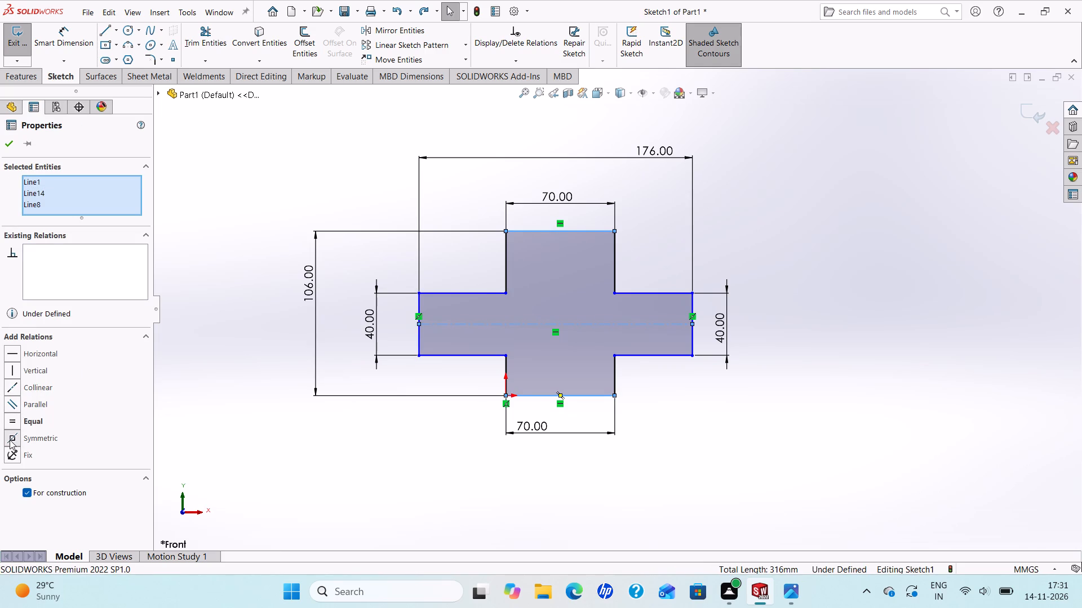
click(4, 147)
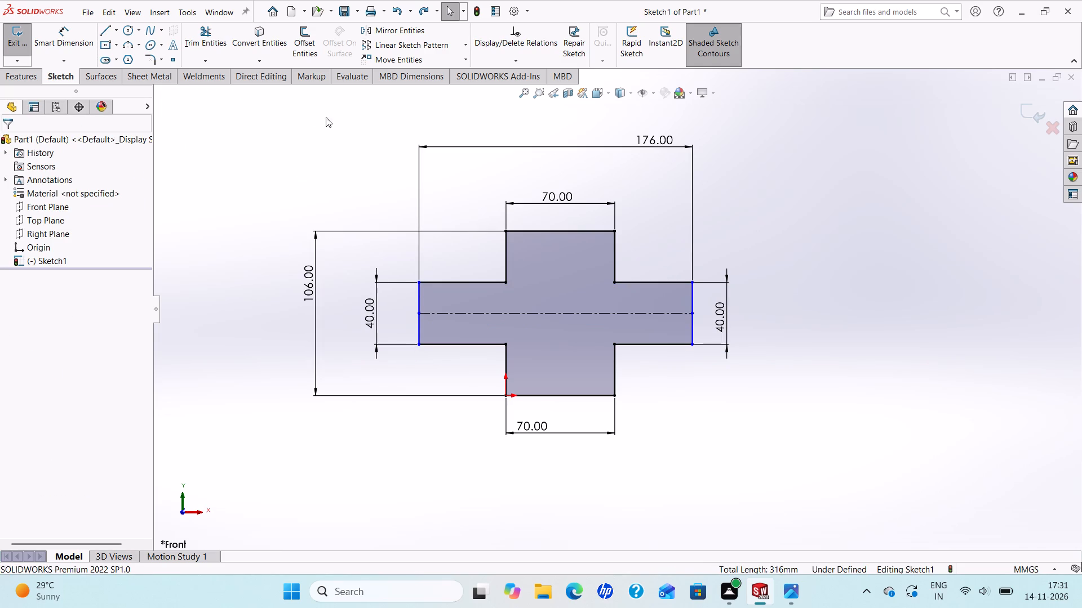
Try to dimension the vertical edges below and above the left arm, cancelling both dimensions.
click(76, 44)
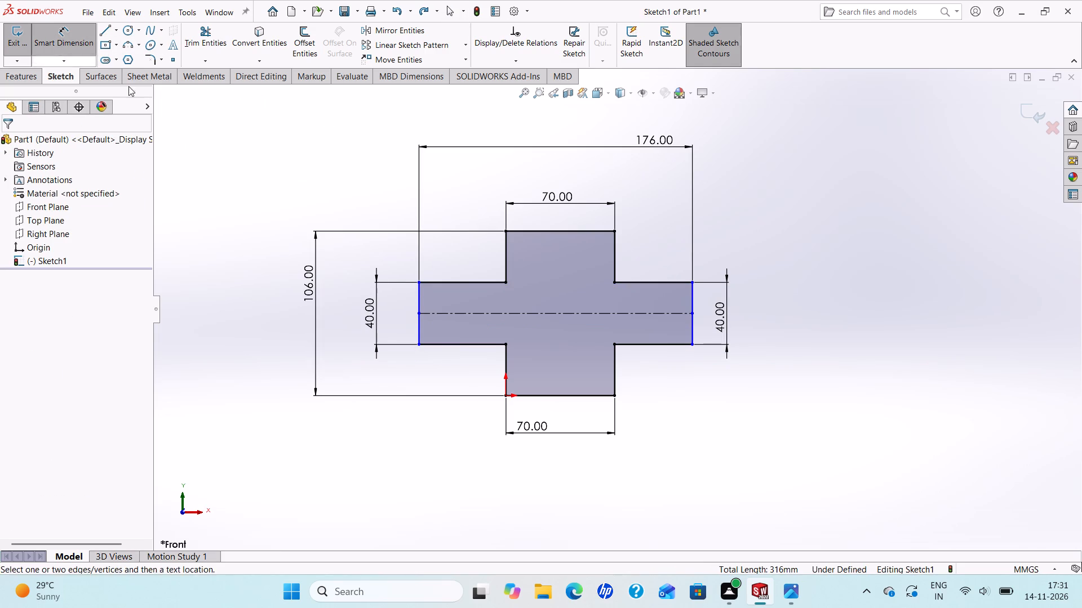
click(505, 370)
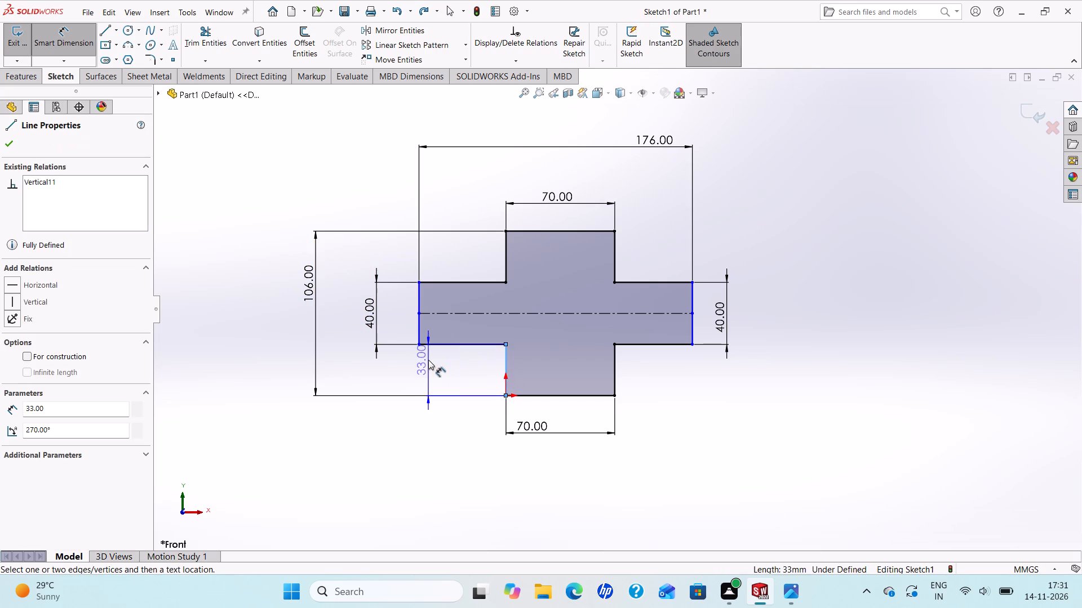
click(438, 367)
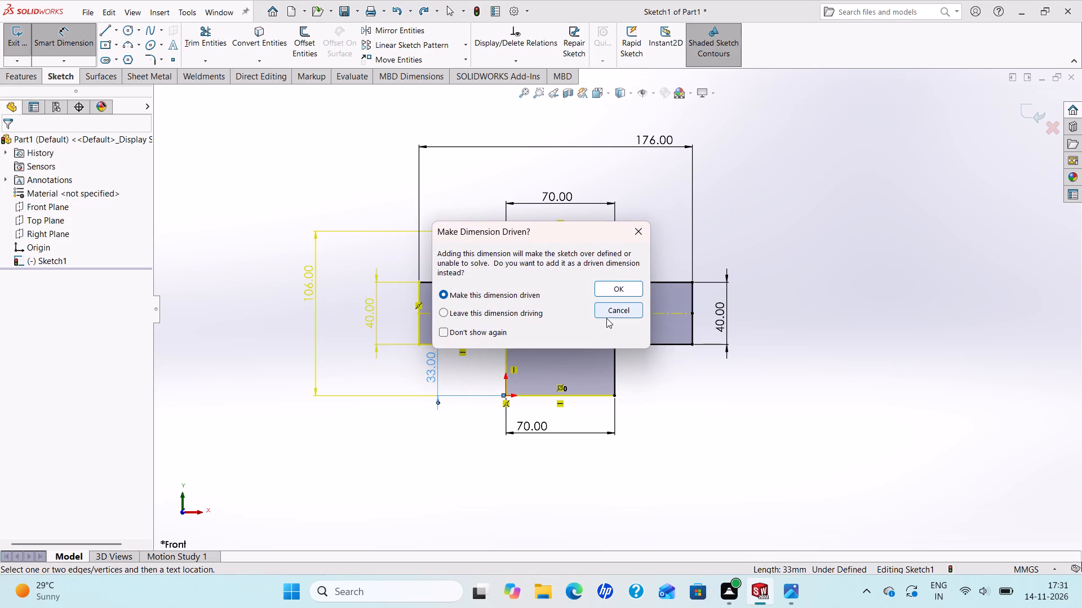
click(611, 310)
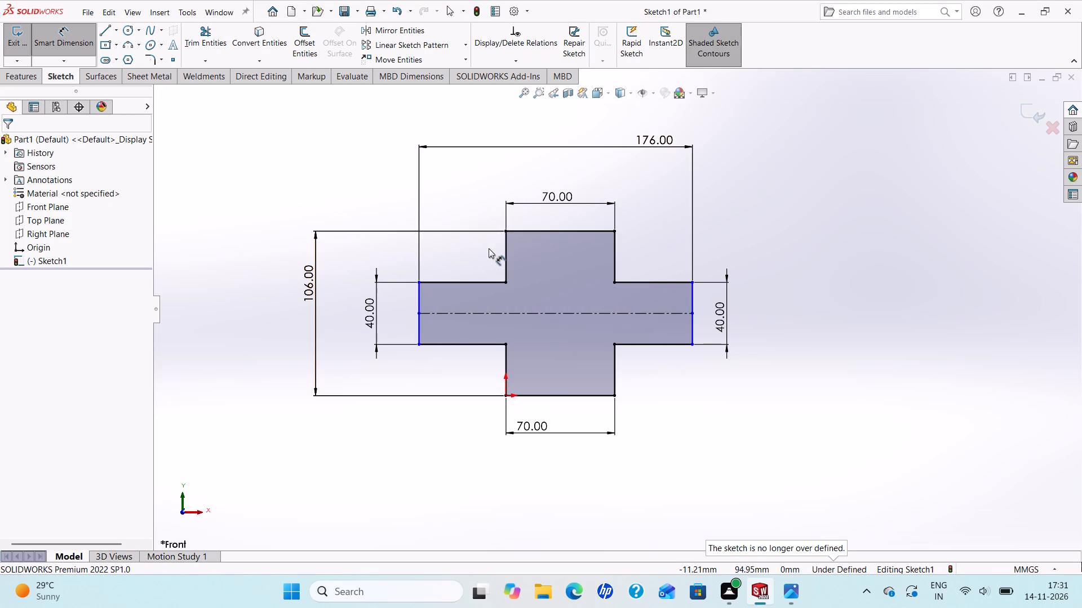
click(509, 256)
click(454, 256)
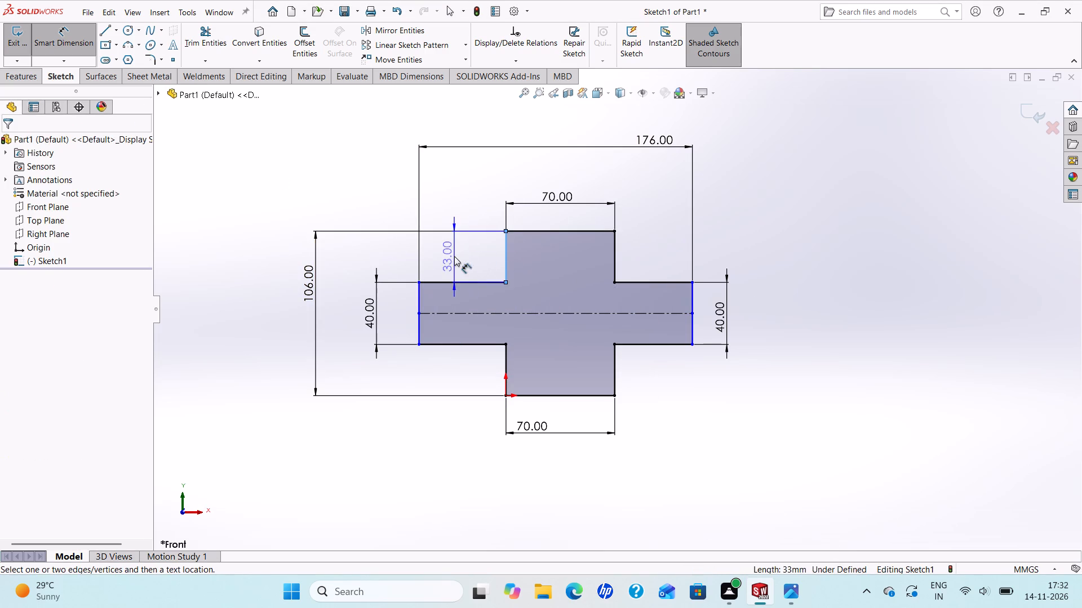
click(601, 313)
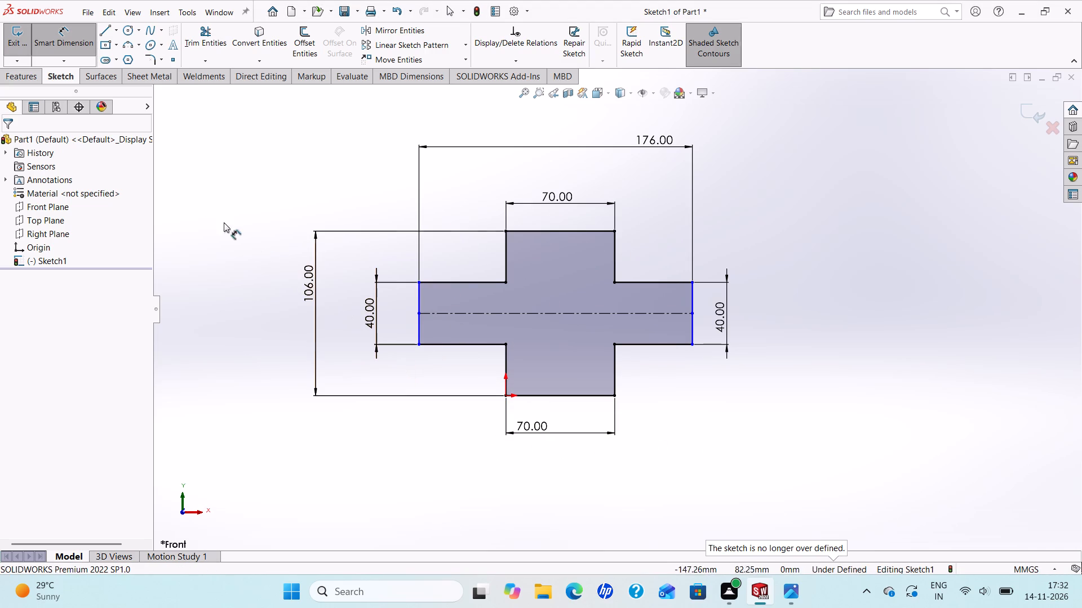
Draw a vertical centerline joining the midpoints of the profile's top and bottom edges.
click(117, 34)
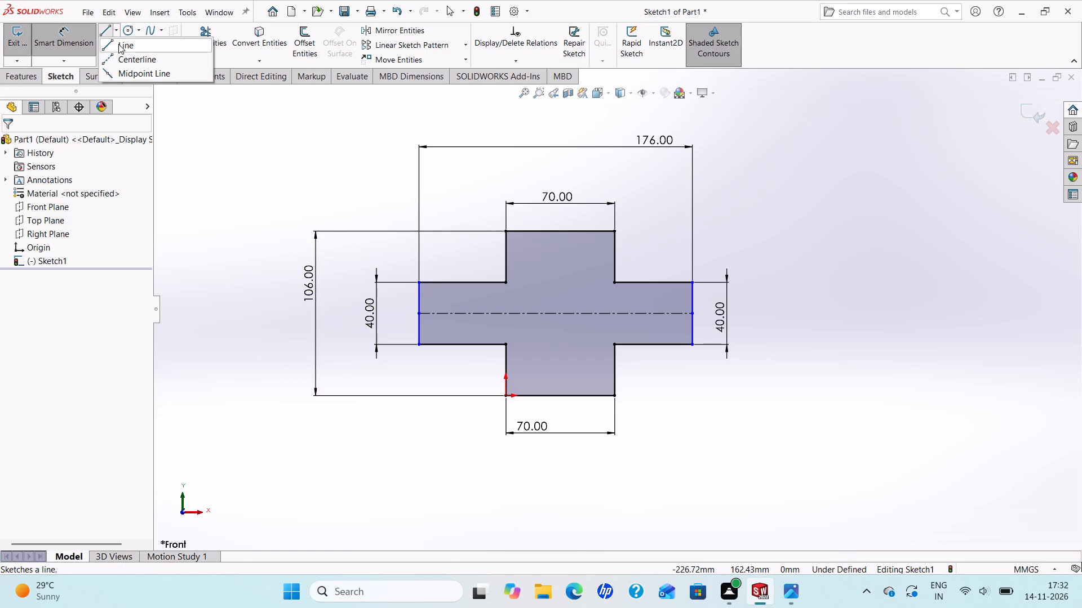
click(121, 54)
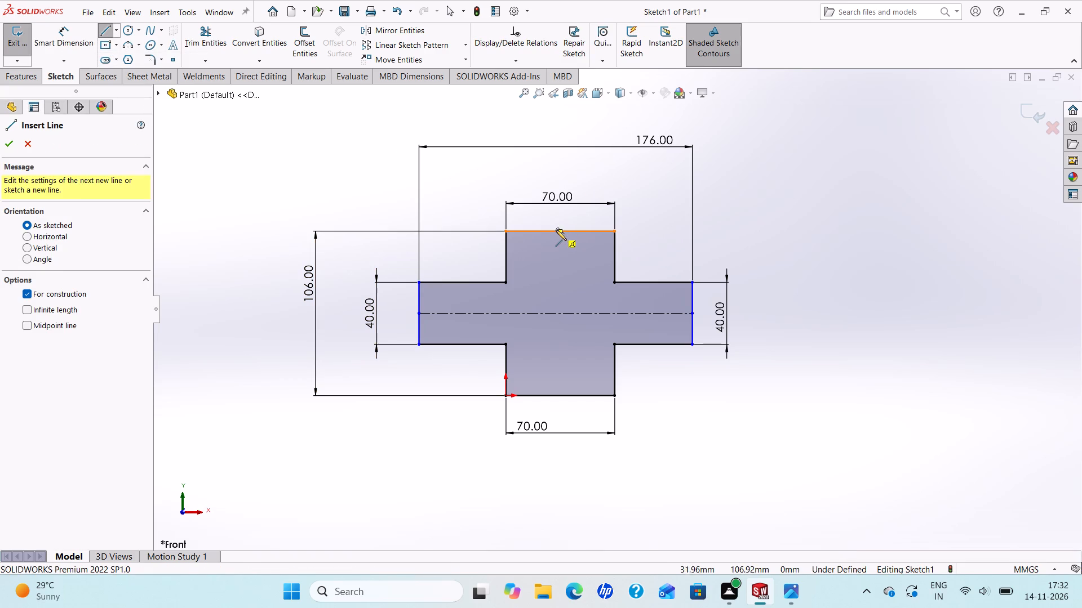
click(558, 230)
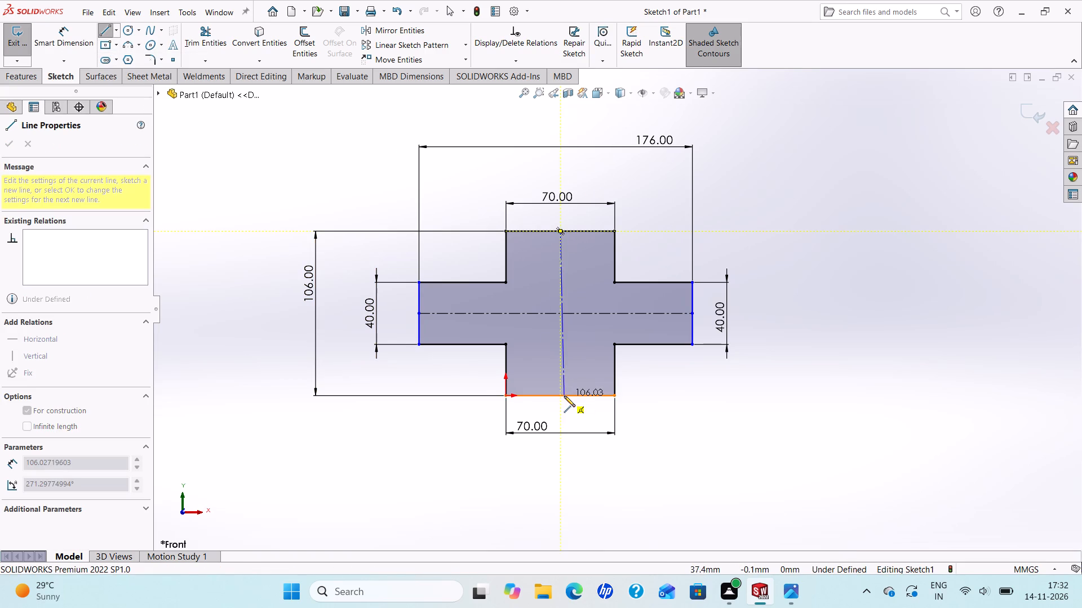
click(561, 396)
right_click(561, 396)
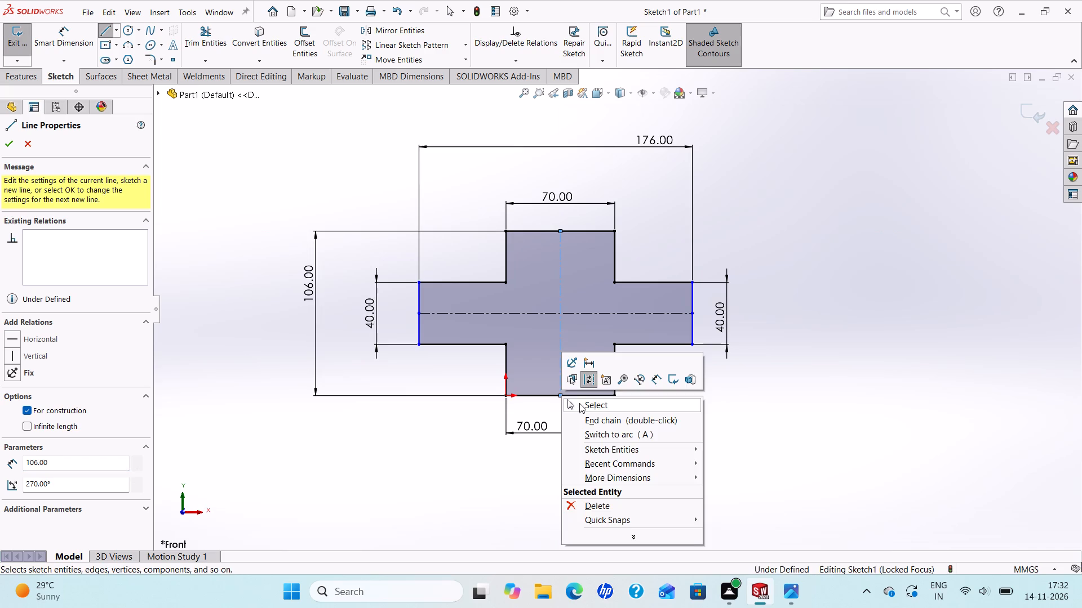
click(579, 403)
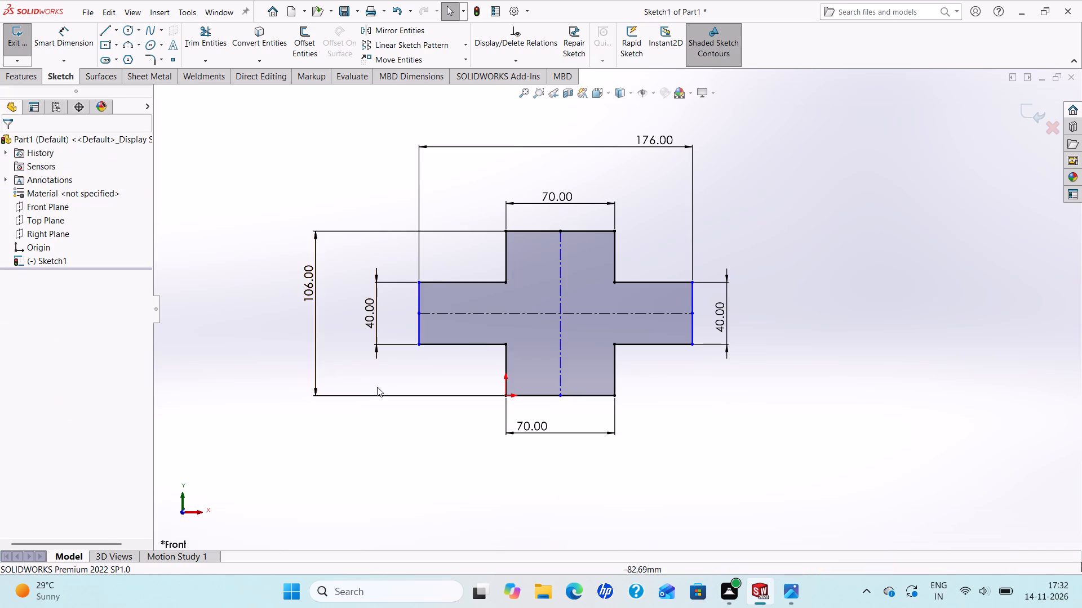
Add a Symmetric relation between the left and right arms' end edges about the vertical centerline.
ctrl+click(417, 292)
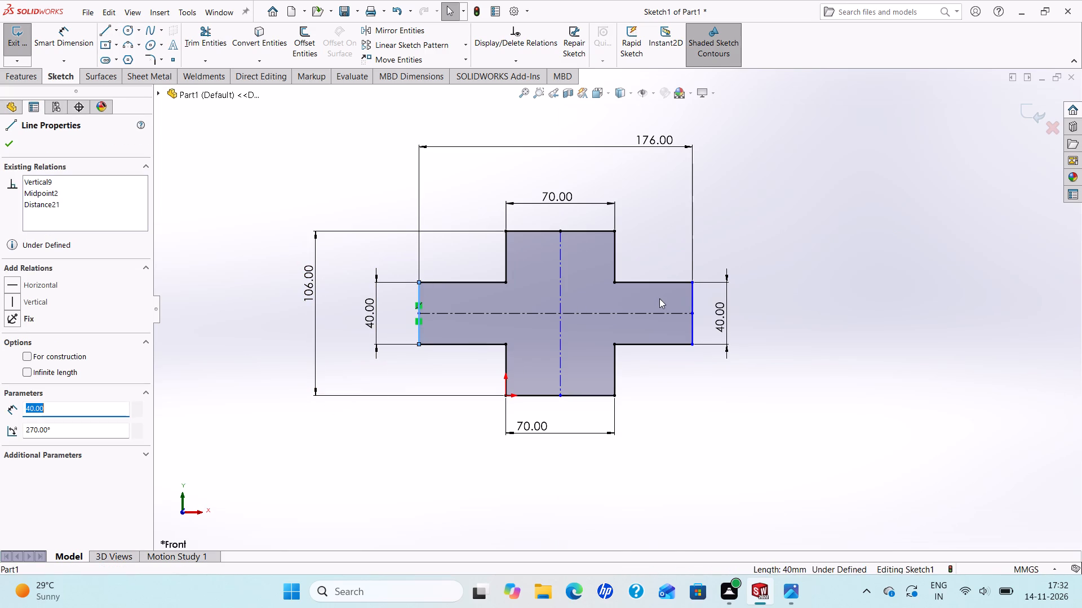
ctrl+click(695, 295)
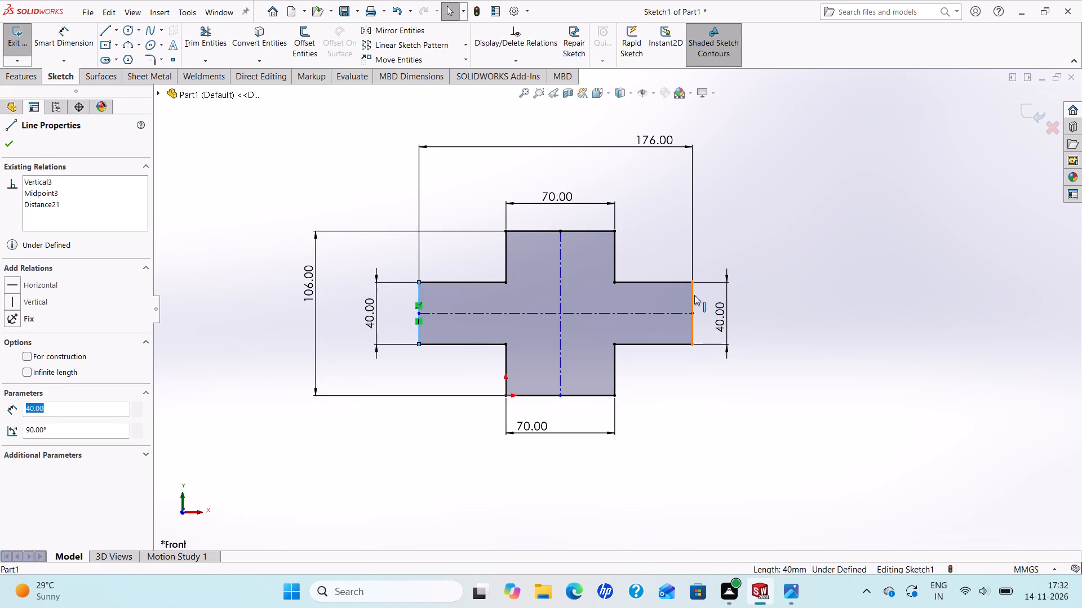
ctrl+click(563, 279)
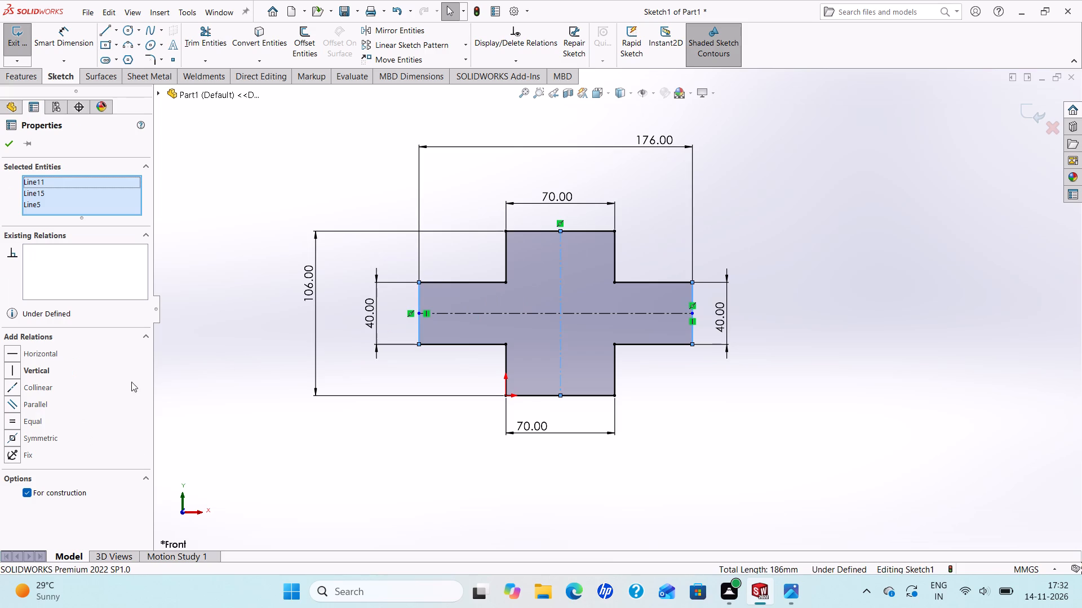
click(14, 440)
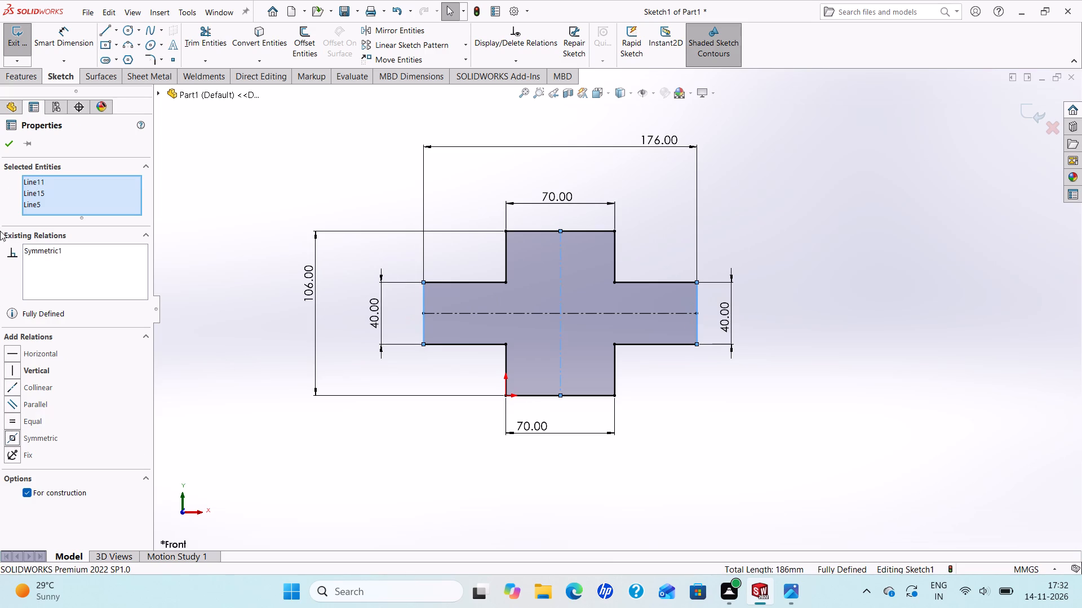
click(5, 144)
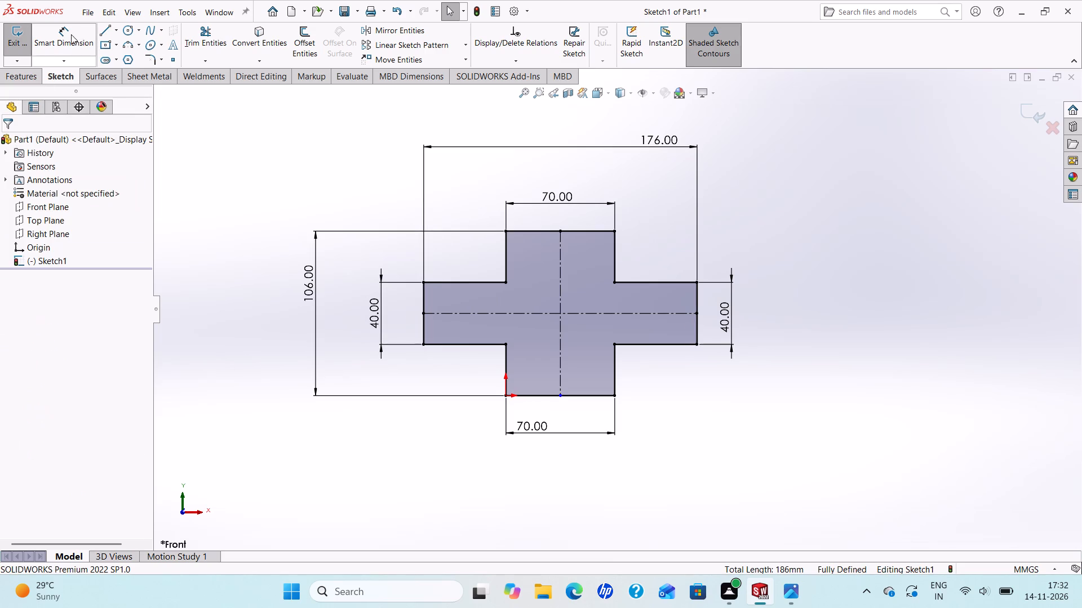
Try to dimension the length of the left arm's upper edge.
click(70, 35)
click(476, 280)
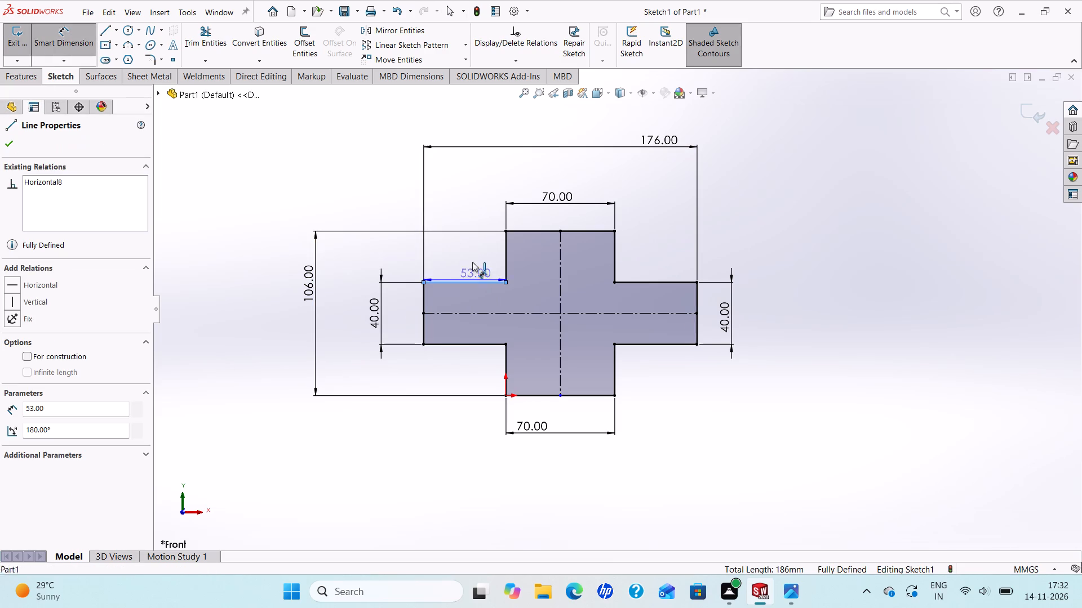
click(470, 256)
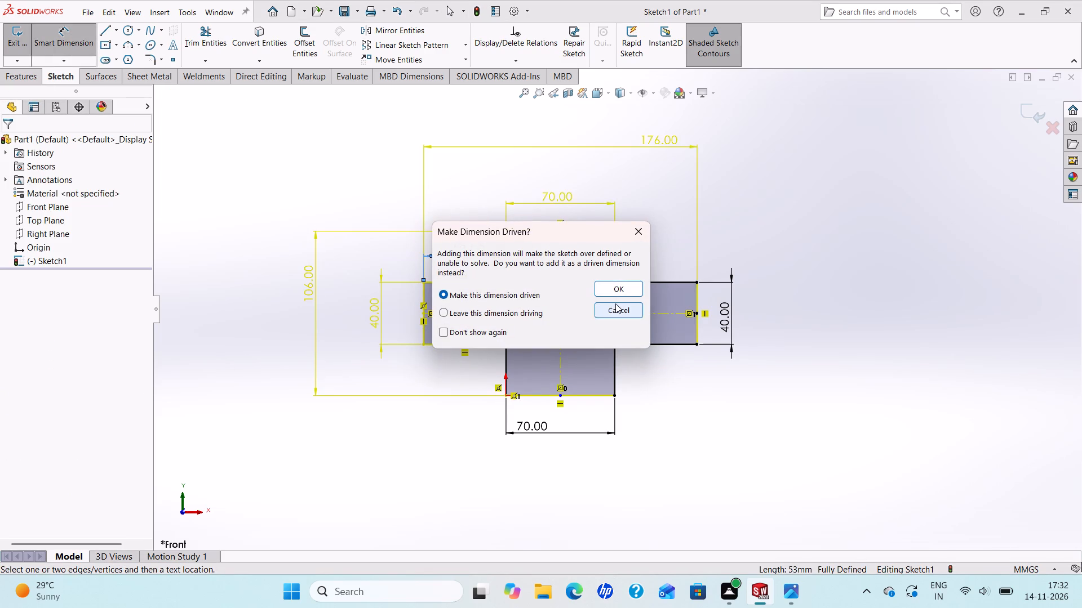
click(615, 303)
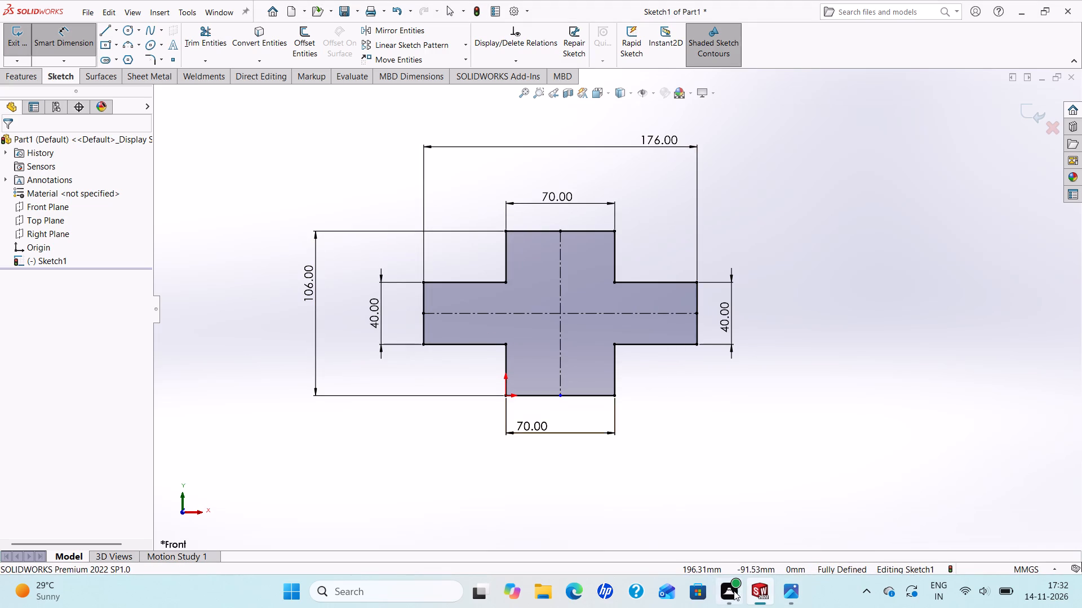
Switch to the reference drawing in Photos and examine the slots in the plan view.
click(788, 589)
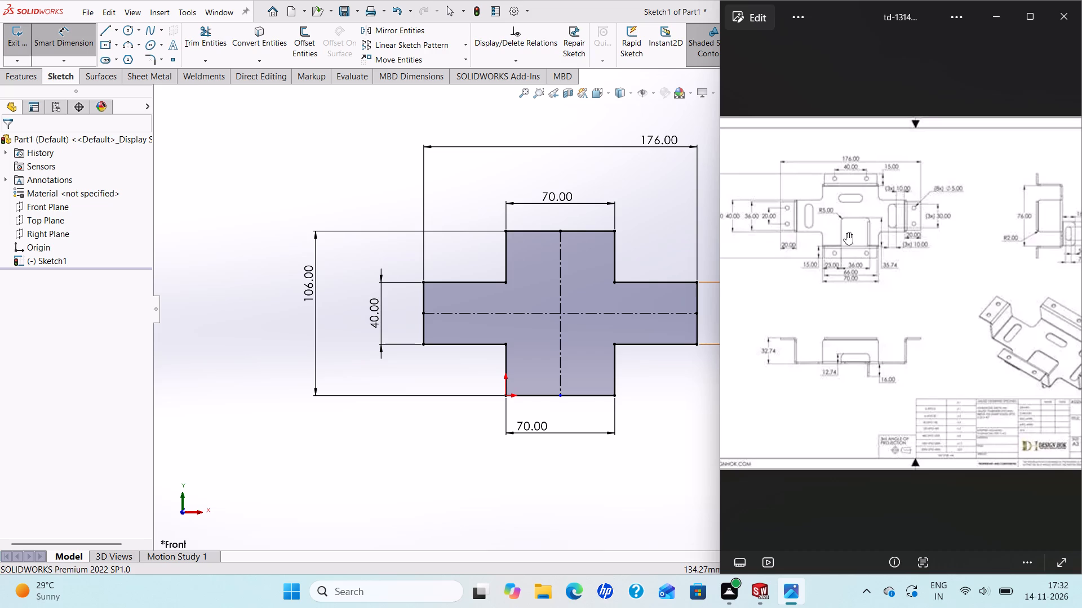
scroll(810, 229, up, 2)
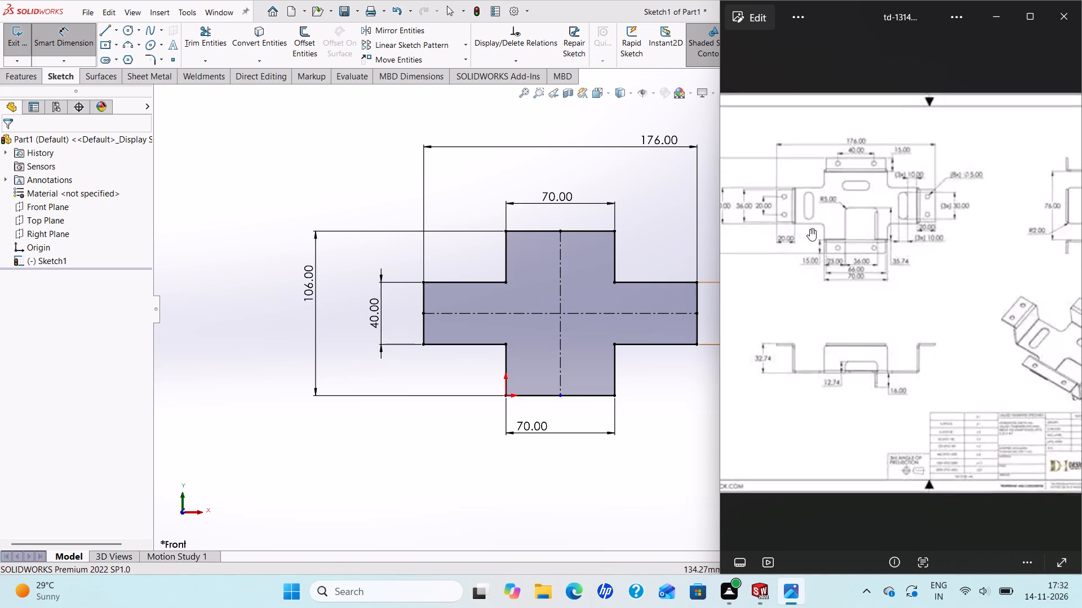
scroll(810, 229, up, 2)
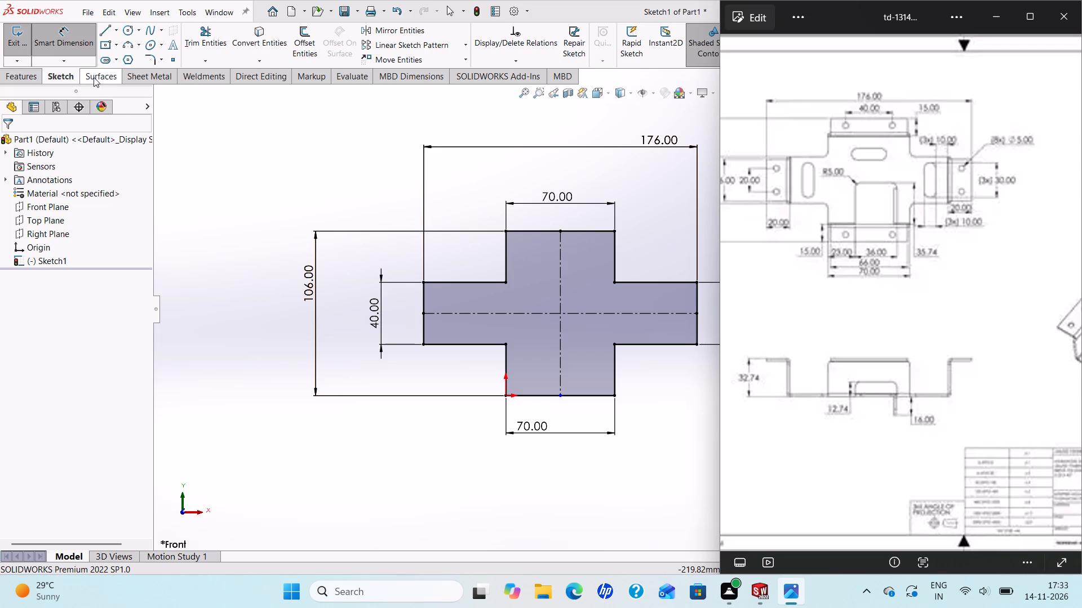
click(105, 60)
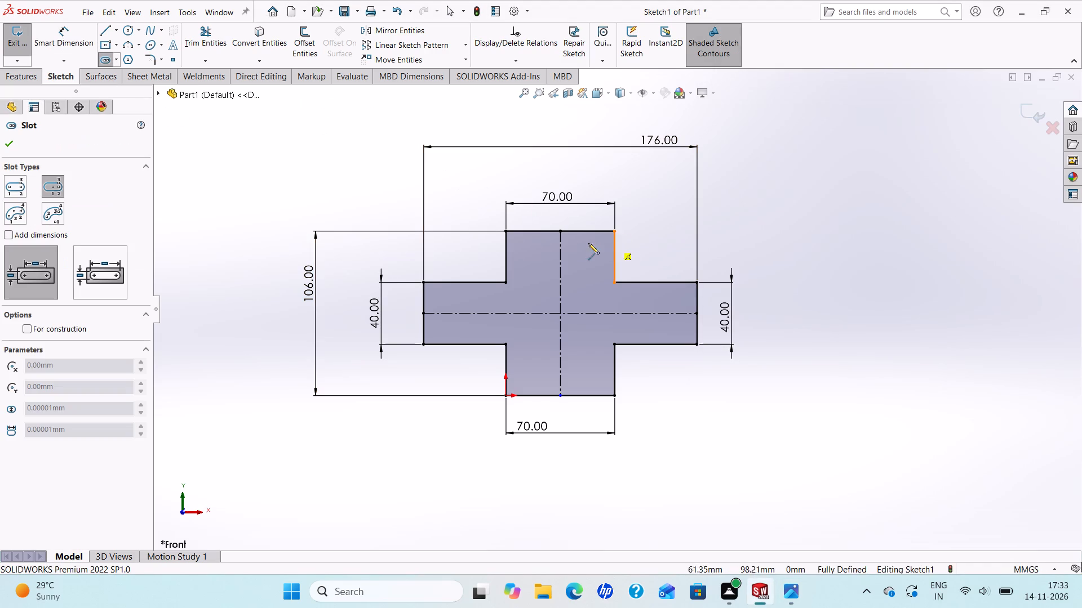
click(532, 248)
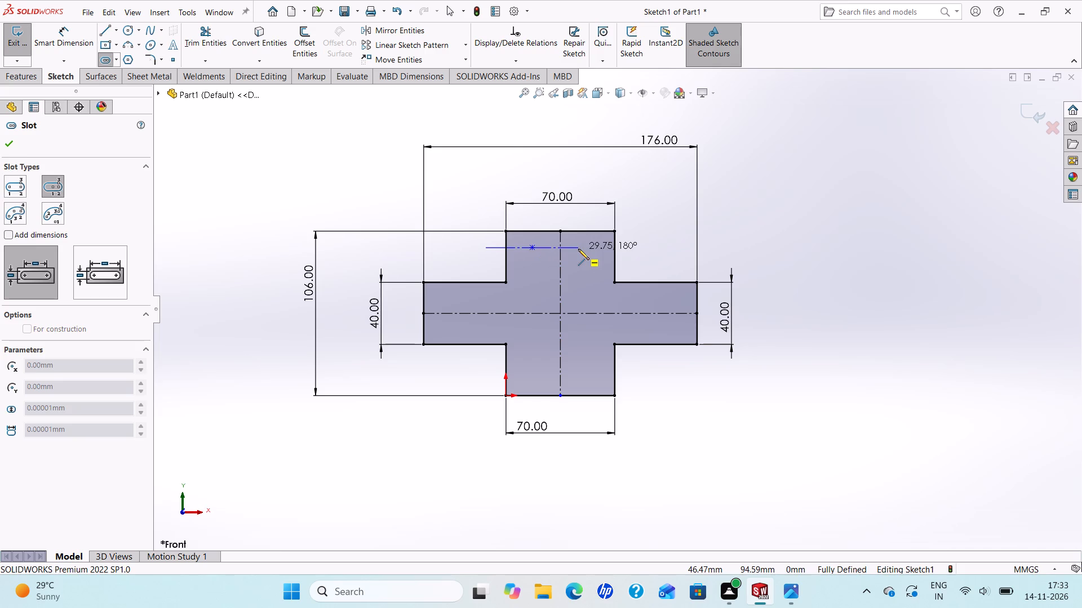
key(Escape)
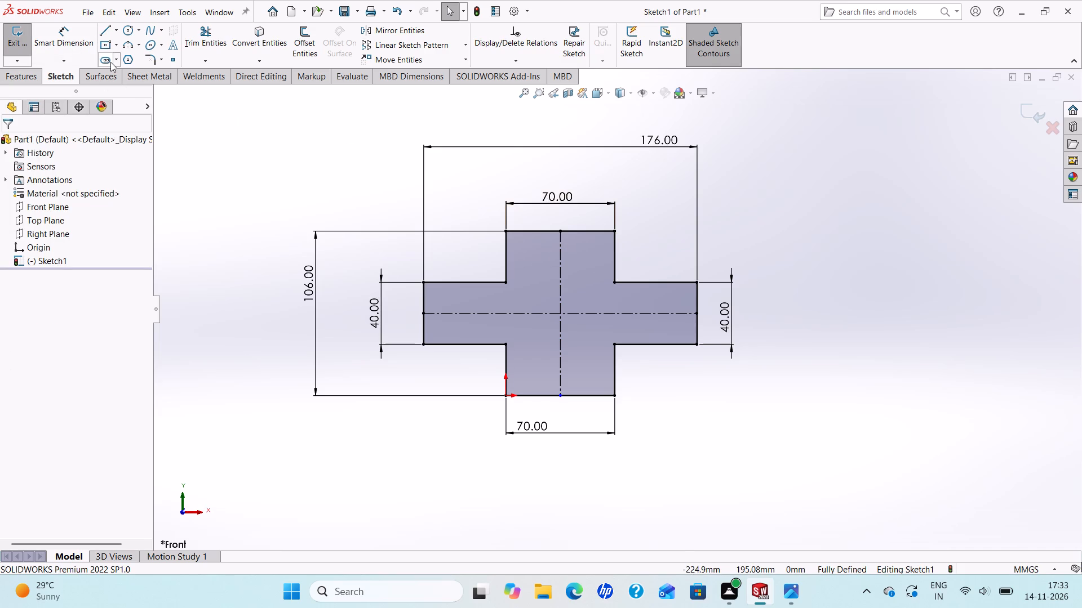
Sketch a horizontal straight slot in the upper arm, about 42 mm between arc centres and about 11 mm wide.
click(114, 62)
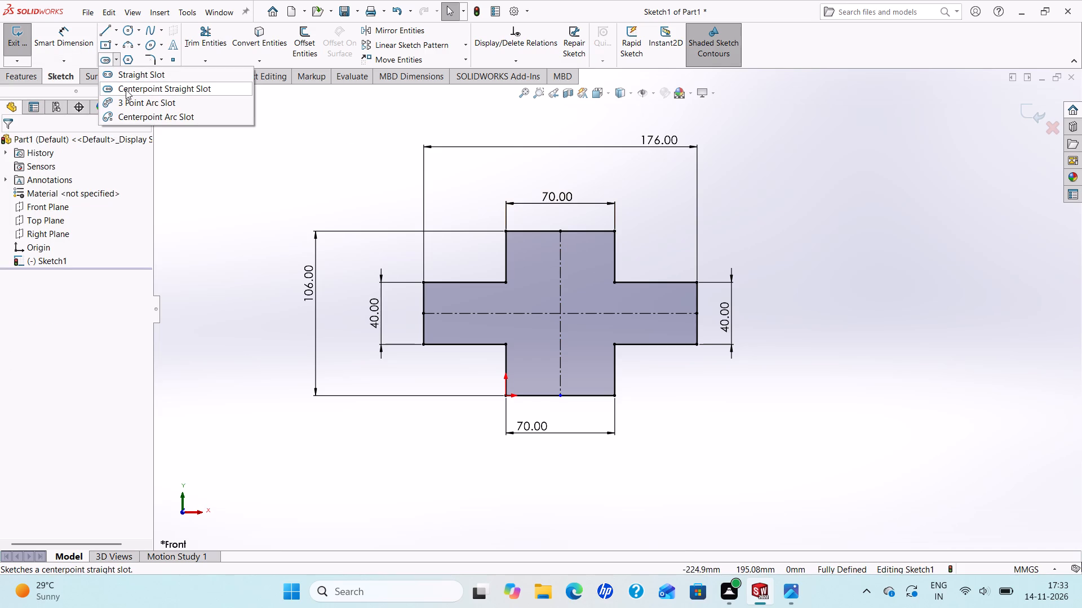
click(141, 73)
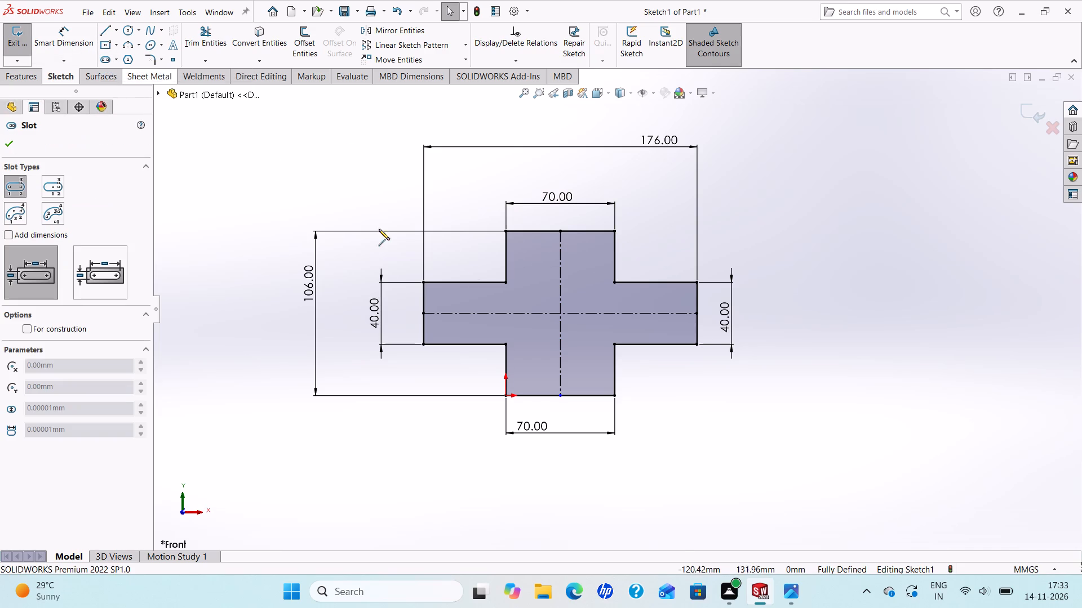
click(535, 257)
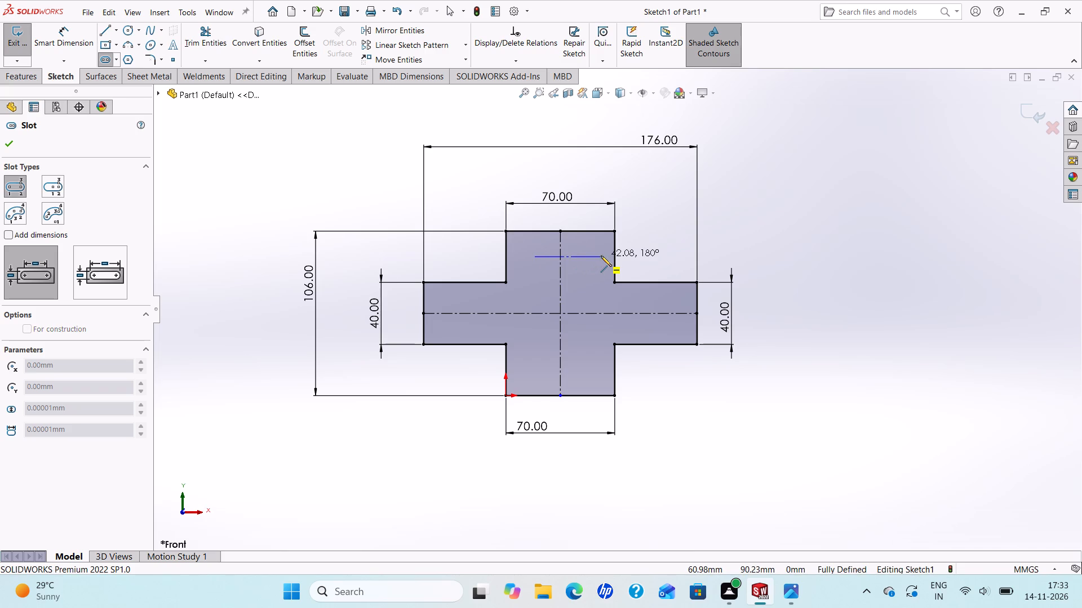
click(601, 256)
click(600, 265)
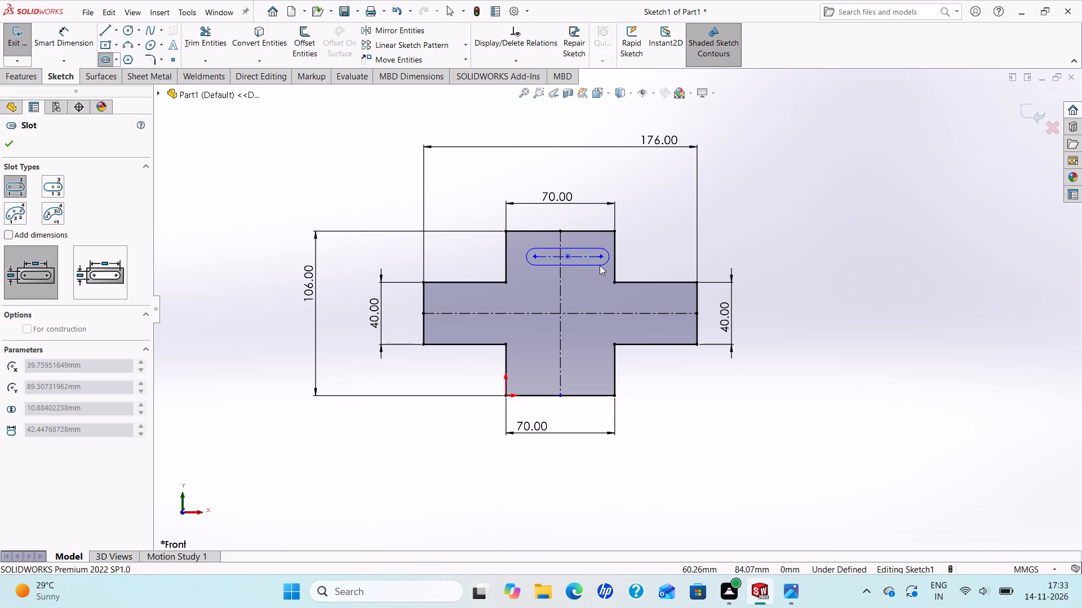
right_click(600, 265)
click(635, 274)
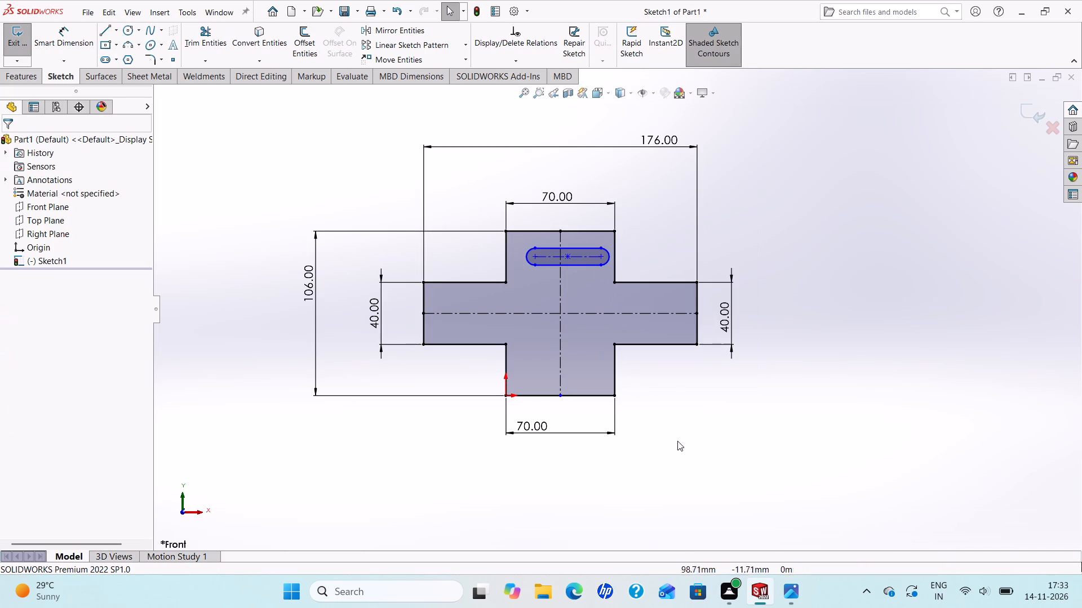
Examine the slot sizes and positions across the plan, side and isometric views of the reference drawing in Photos.
click(793, 585)
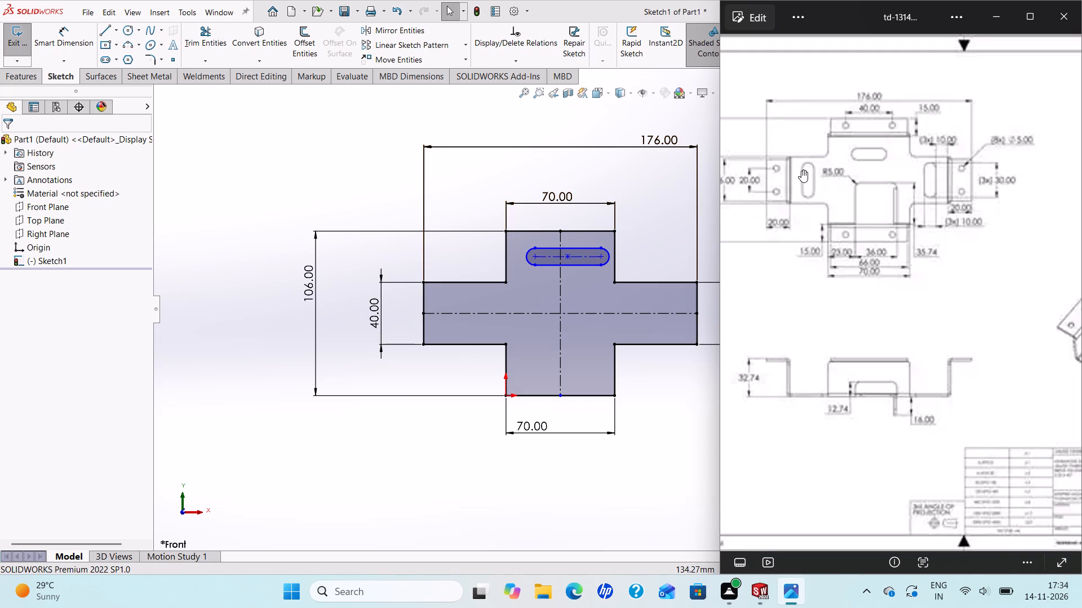
scroll(963, 245, down, 3)
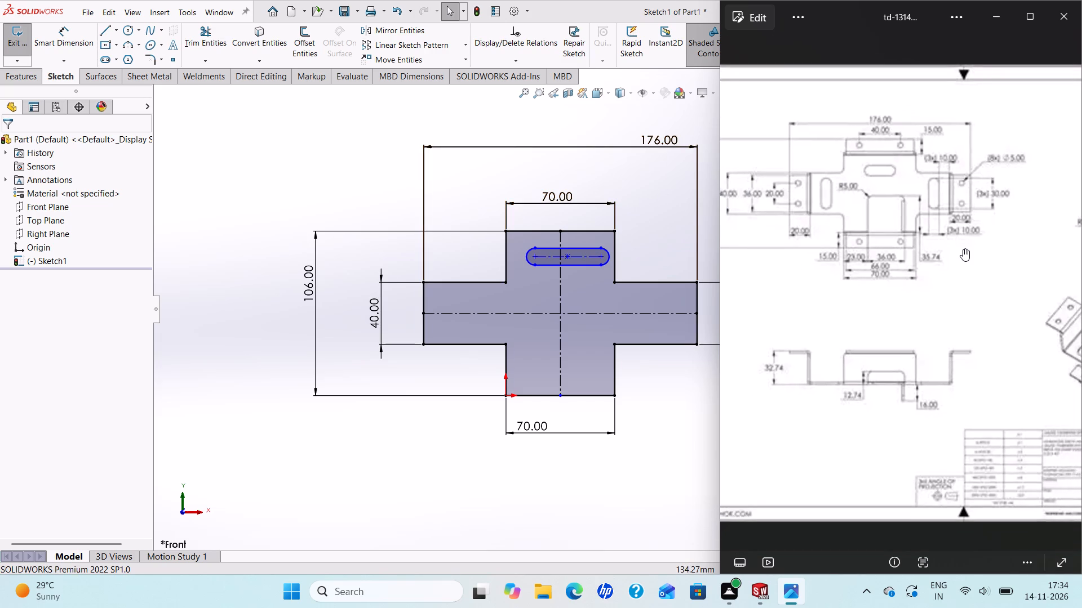
scroll(963, 249, down, 2)
scroll(1031, 236, up, 1)
scroll(1037, 241, down, 2)
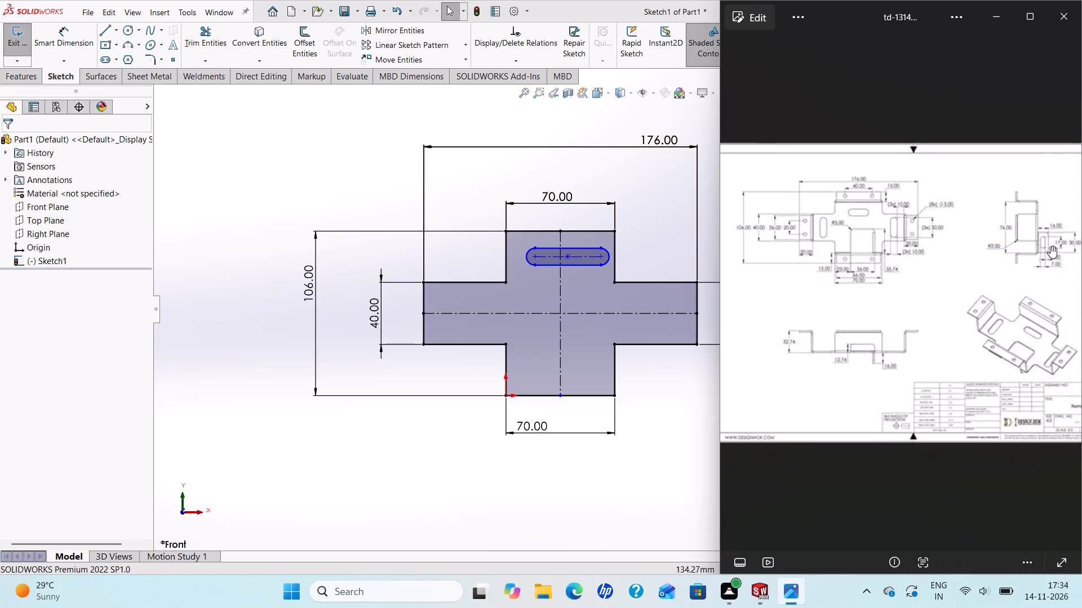
scroll(1064, 249, down, 2)
scroll(1043, 254, up, 7)
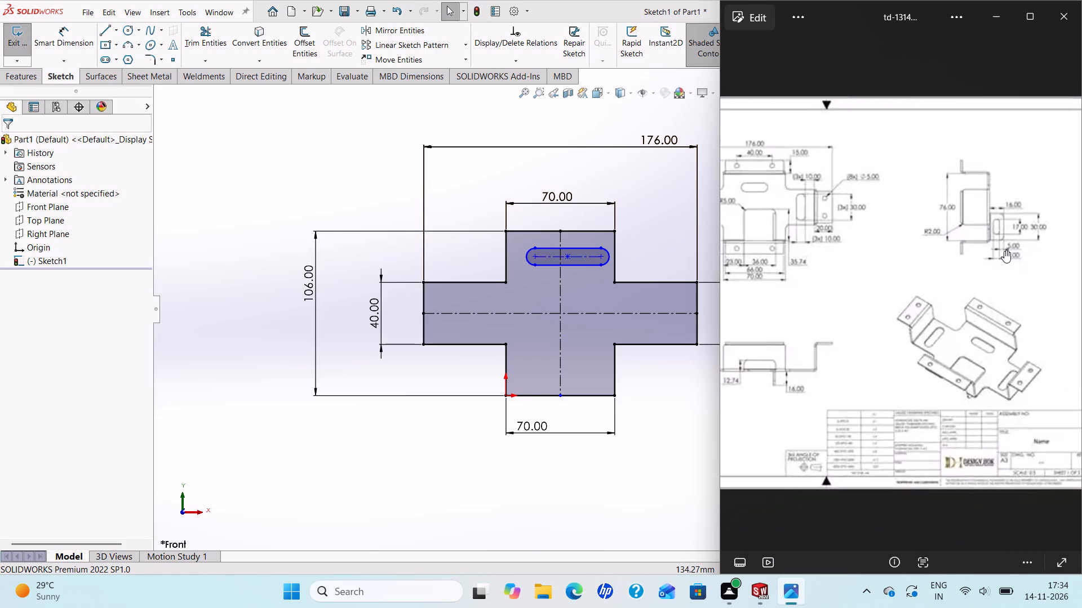
scroll(1004, 251, up, 4)
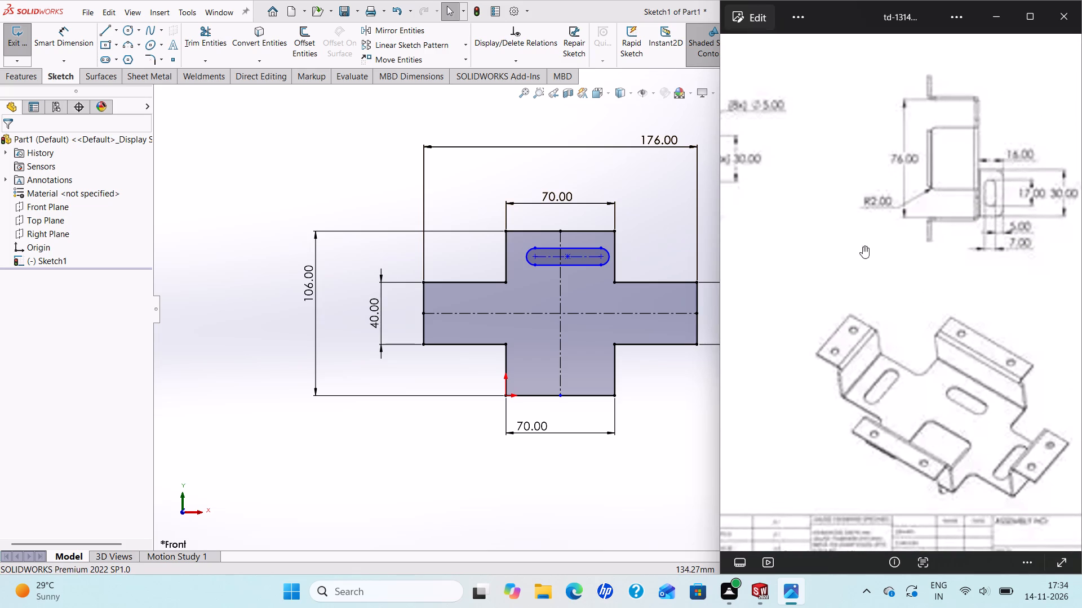
scroll(830, 254, down, 7)
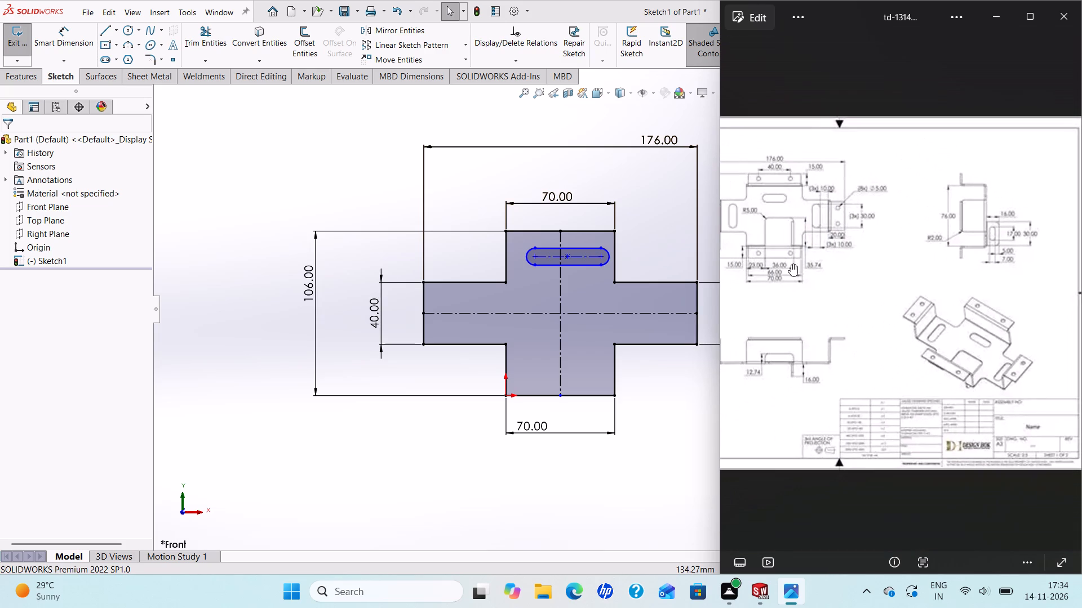
scroll(779, 252, down, 2)
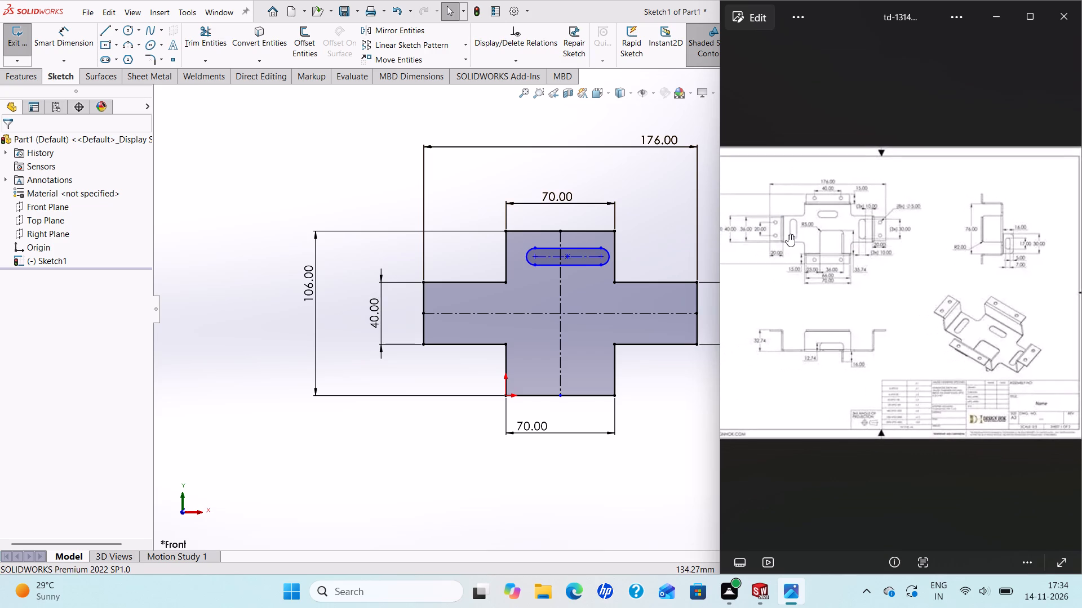
scroll(788, 234, down, 2)
scroll(822, 244, up, 6)
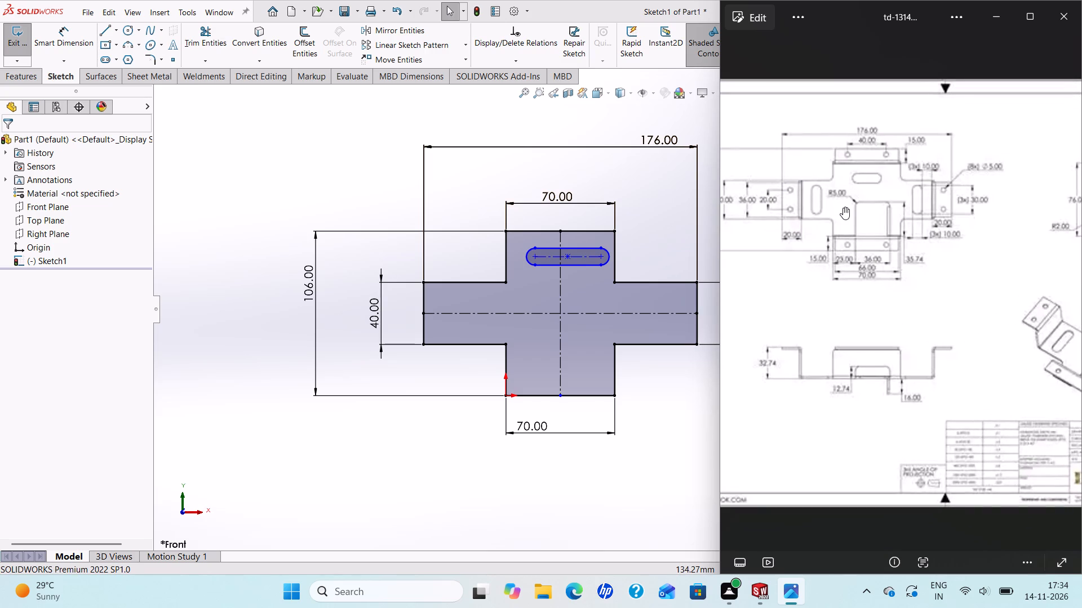
scroll(842, 206, up, 2)
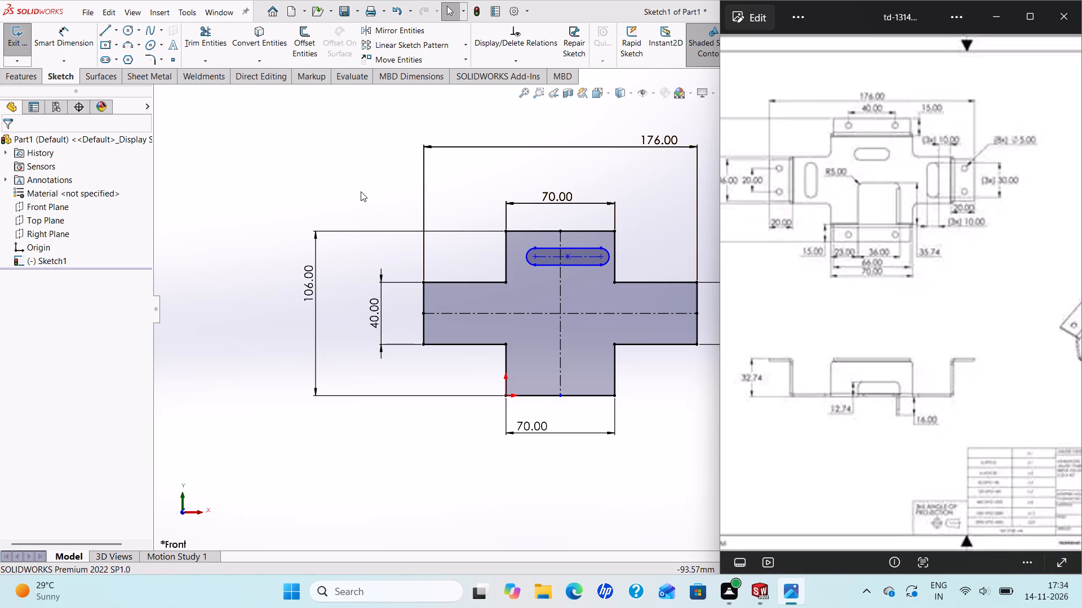
Add a Symmetric relation between the slot's two arc centre points about the vertical centerline.
ctrl+click(534, 254)
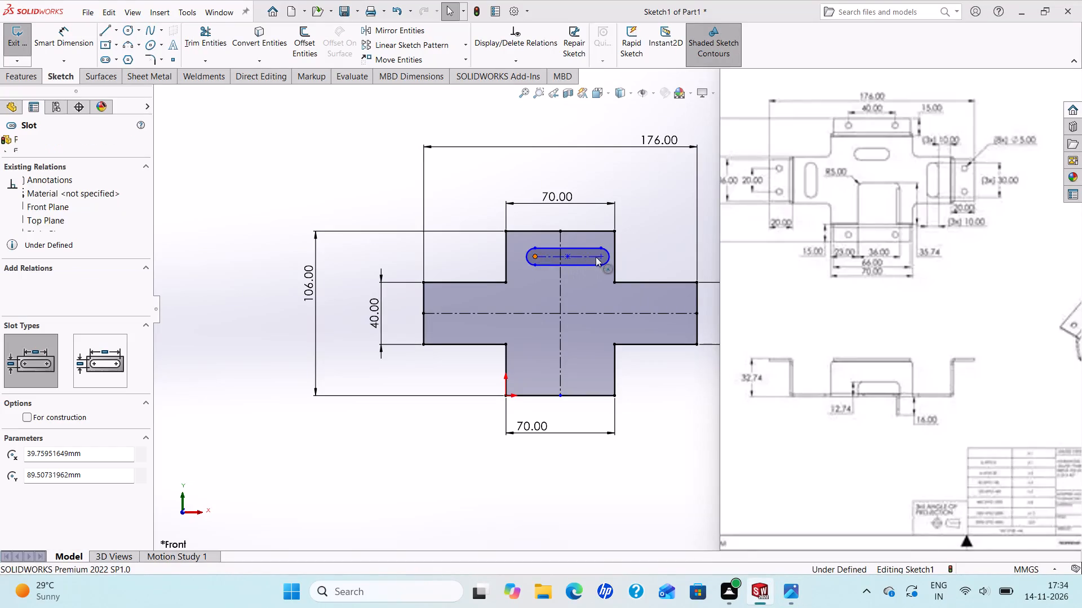
ctrl+click(601, 258)
ctrl+click(562, 278)
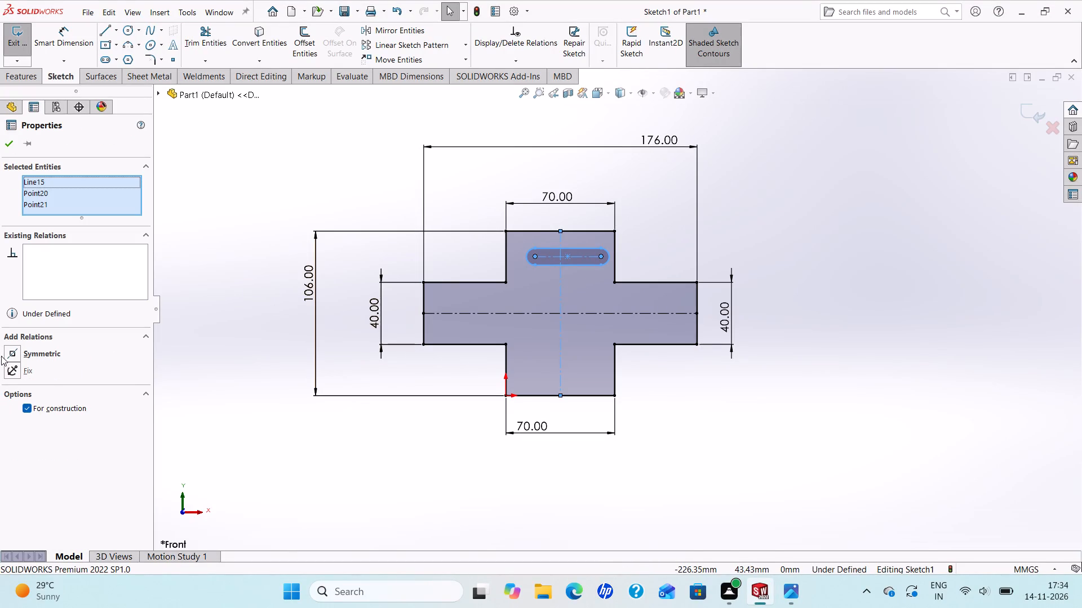
click(7, 349)
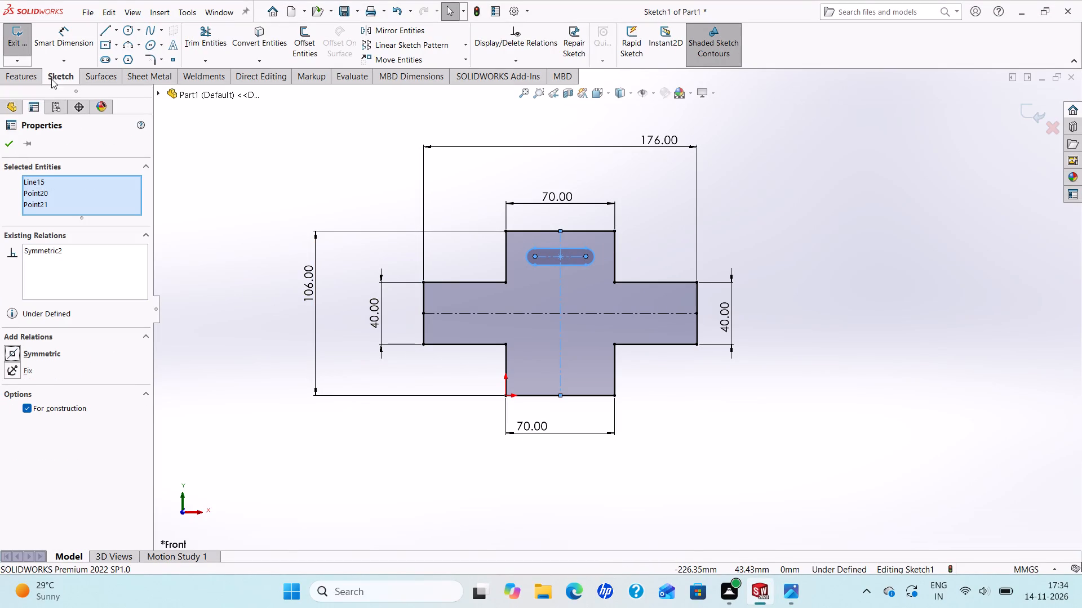
click(9, 146)
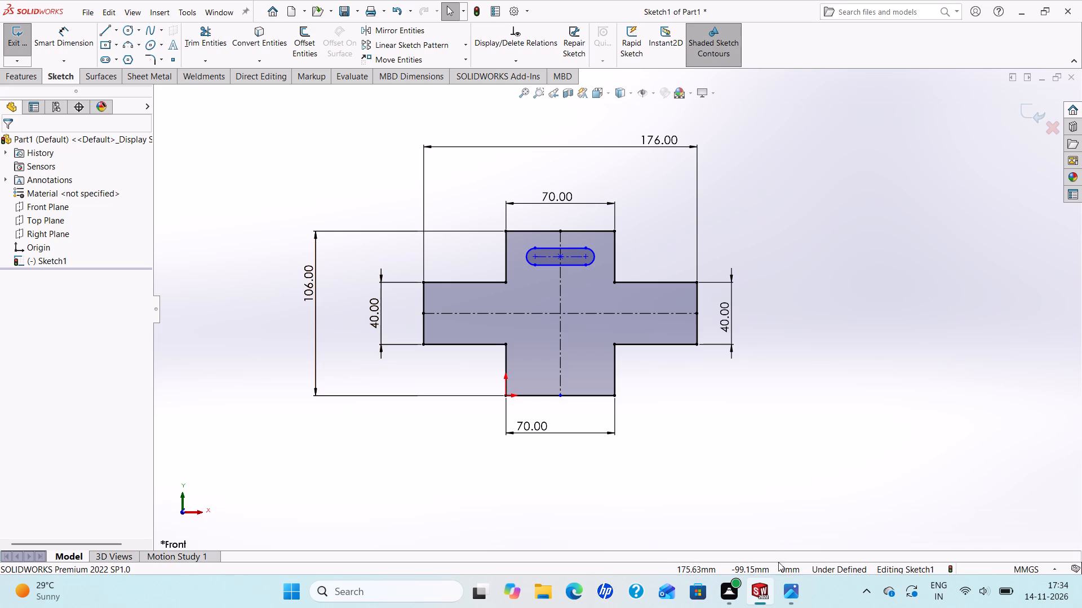
Check the reference drawing and dimension the upper slot's centre-to-centre length as 20 mm.
click(792, 584)
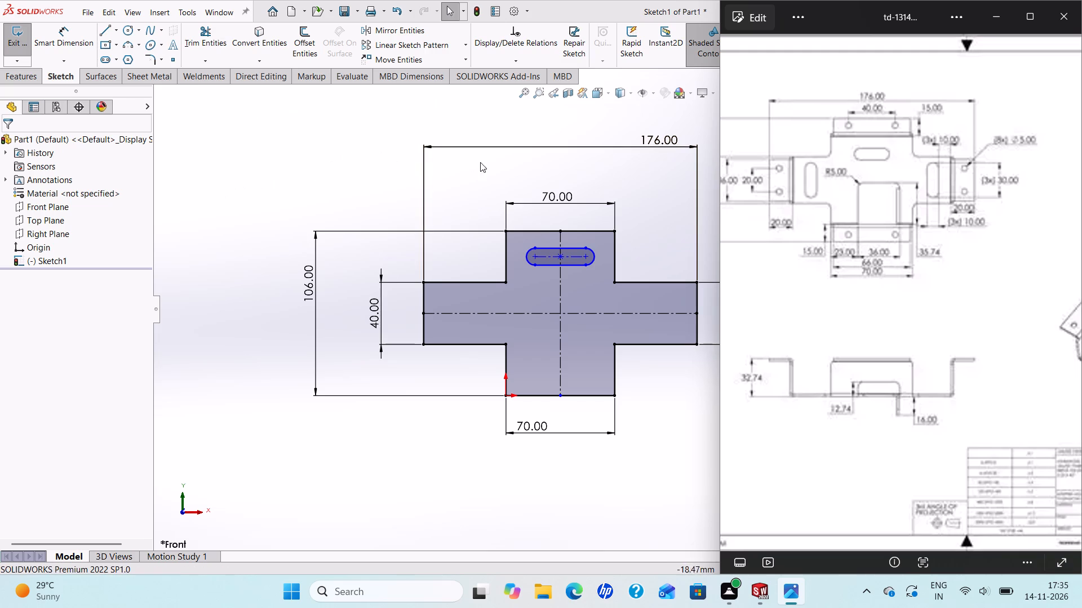
click(62, 31)
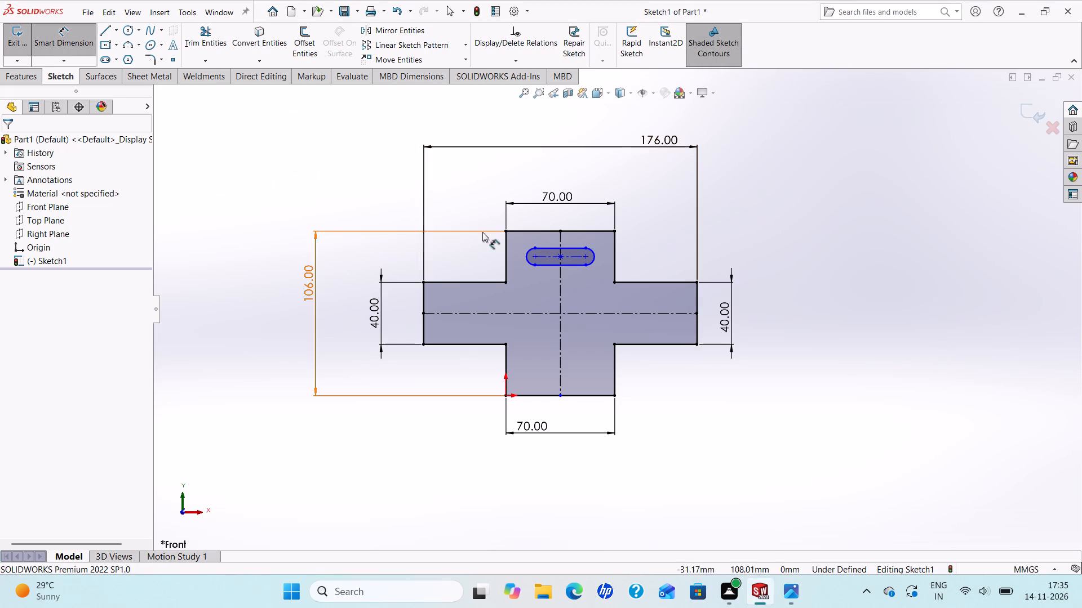
click(571, 260)
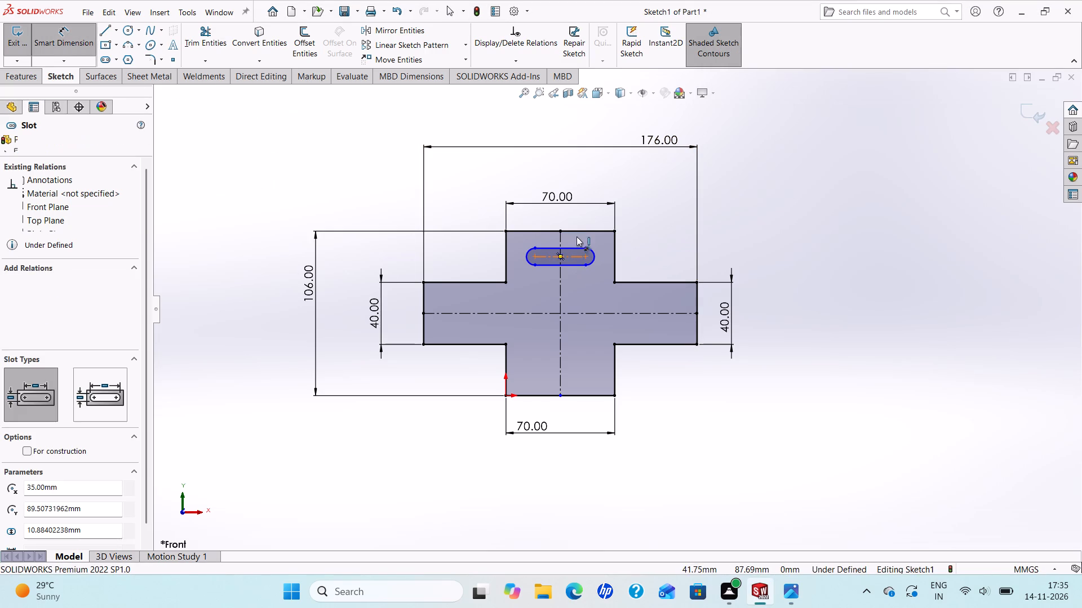
click(582, 165)
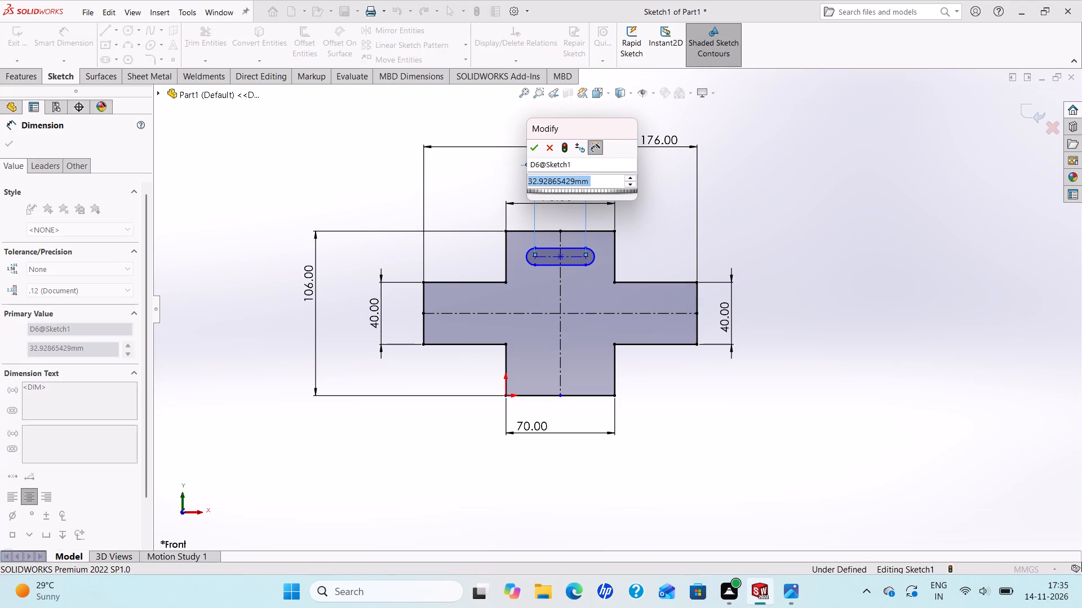
text(20)
key(Return)
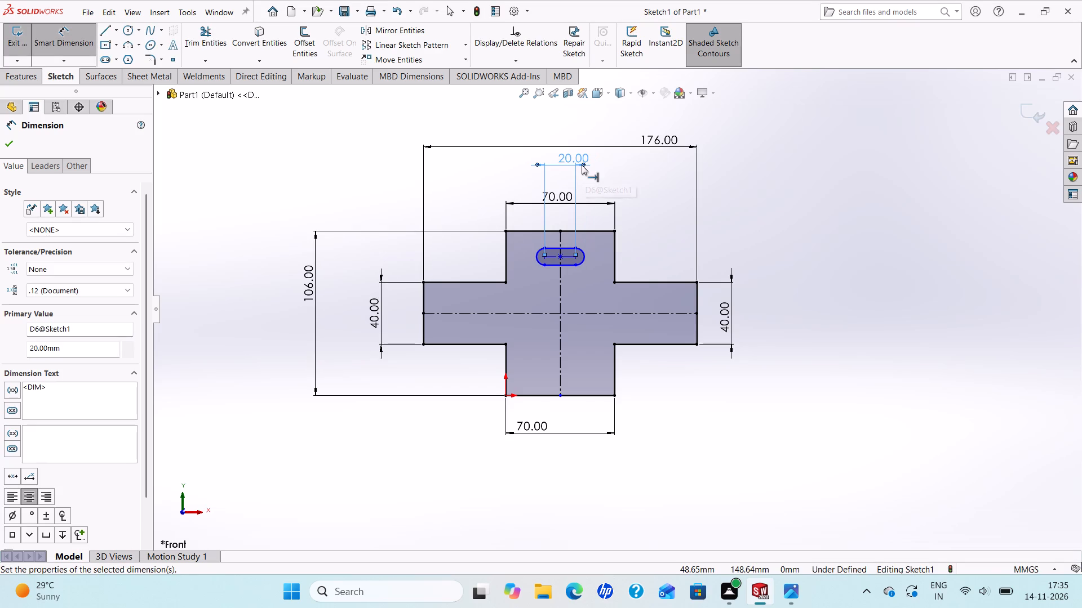
Dimension the upper slot's width between its two straight edges as 10 mm.
click(566, 268)
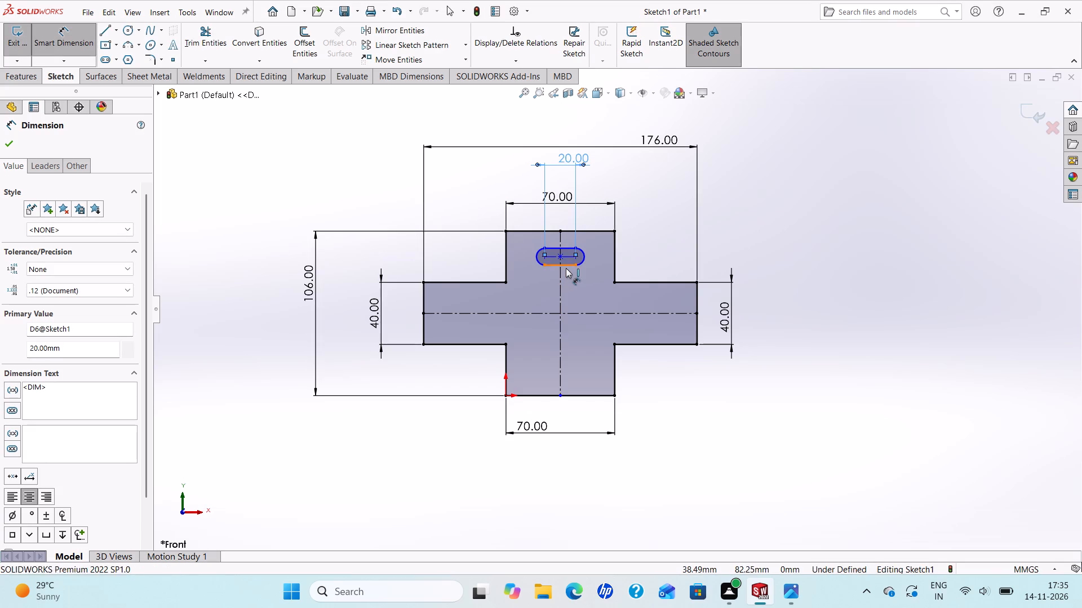
click(567, 250)
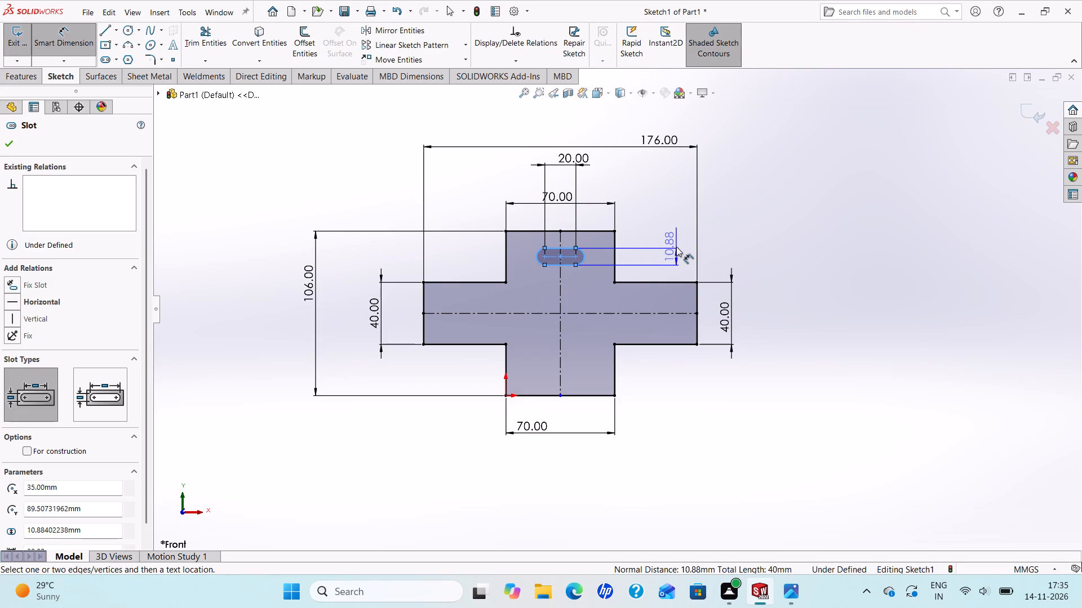
click(672, 247)
text(10)
key(Return)
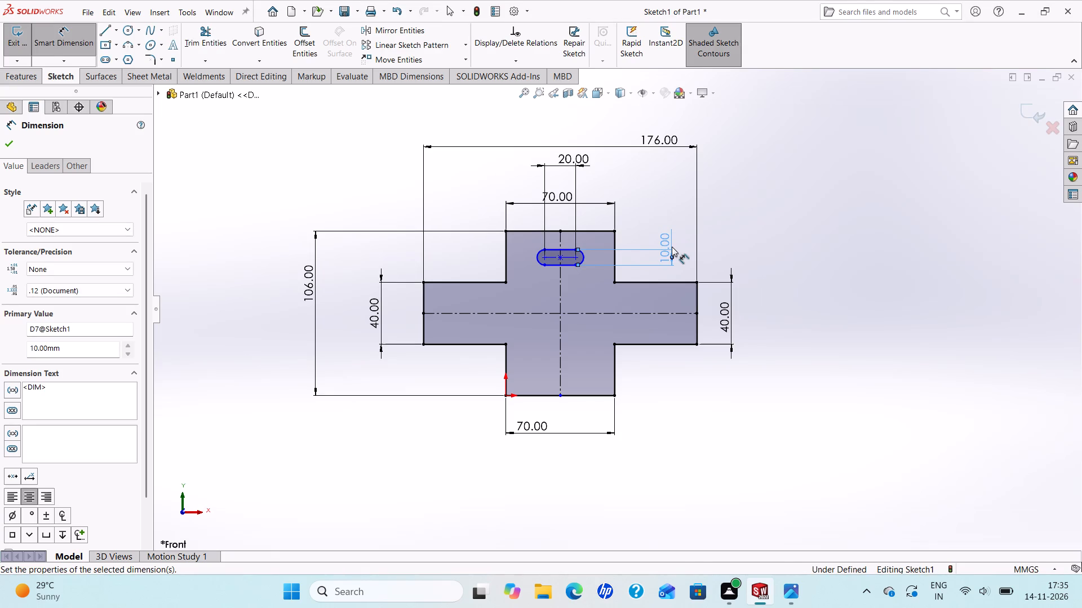
Dimension the upper slot's centre from the midpoint of the upper arm's top edge as 17 mm.
click(560, 258)
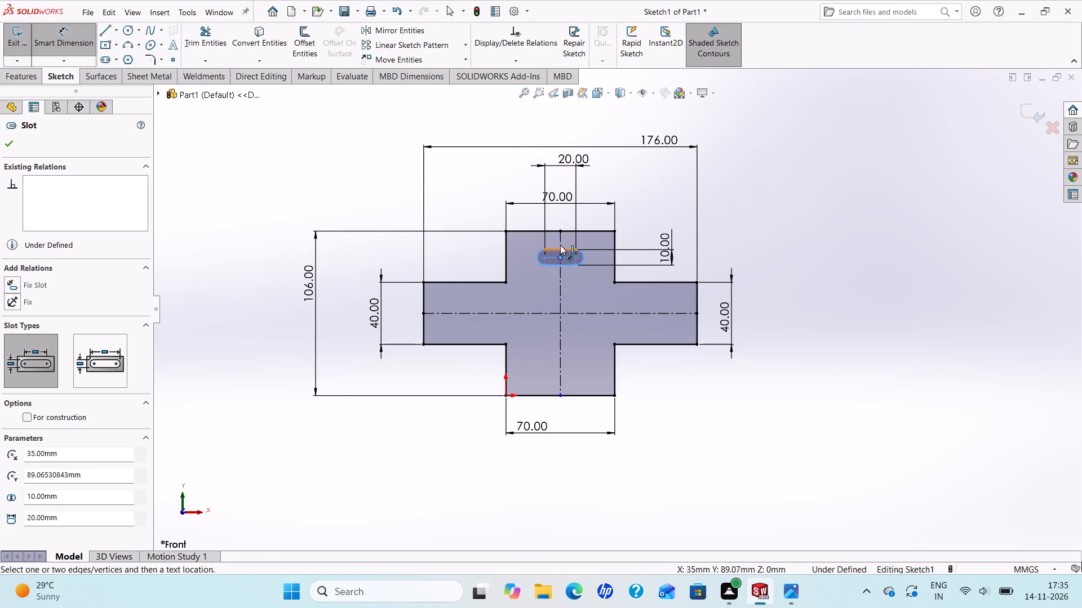
click(560, 233)
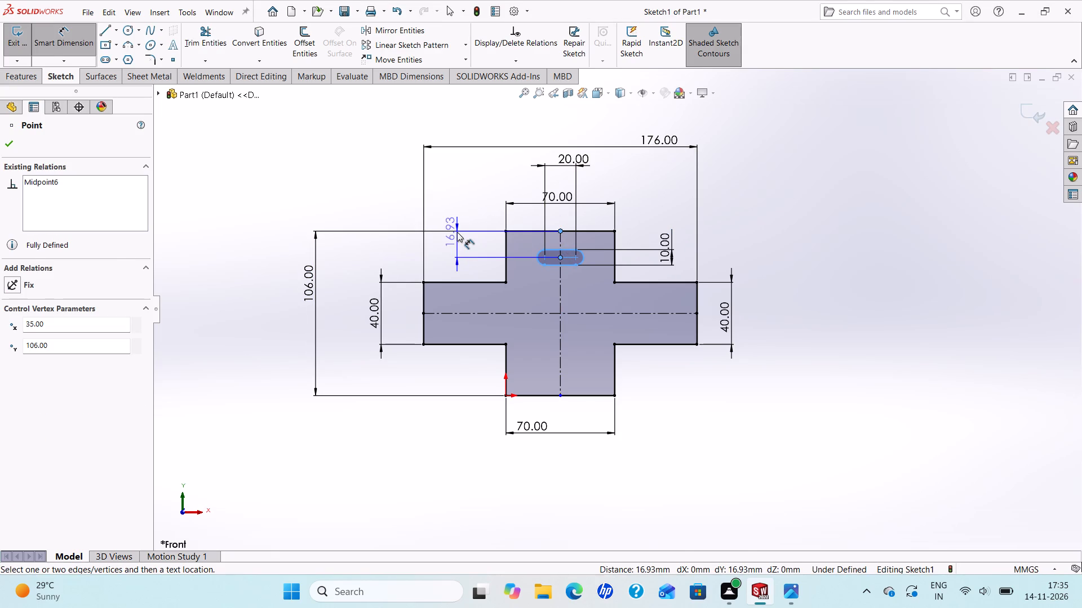
click(457, 232)
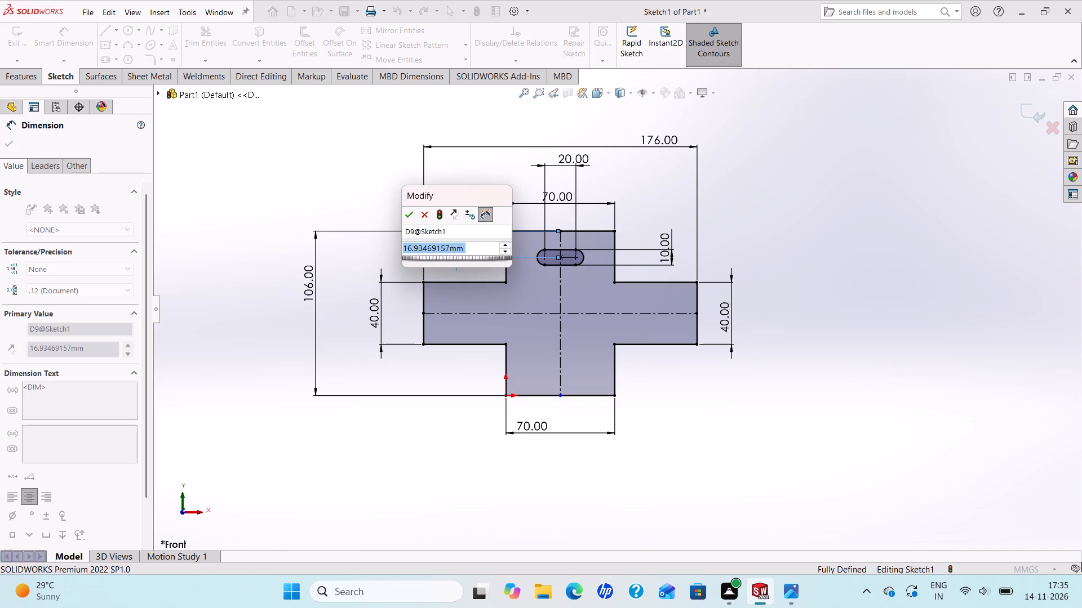
key(1)
key(7)
key(Return)
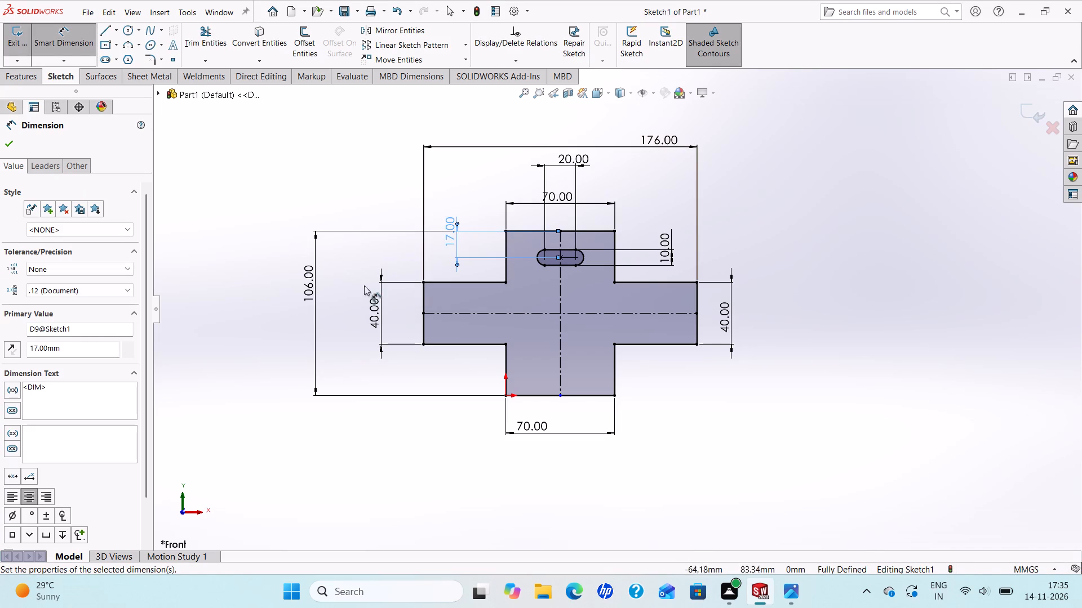
Set the upper slot's distance from the top edge to 20 mm.
drag(66, 347, 0, 348)
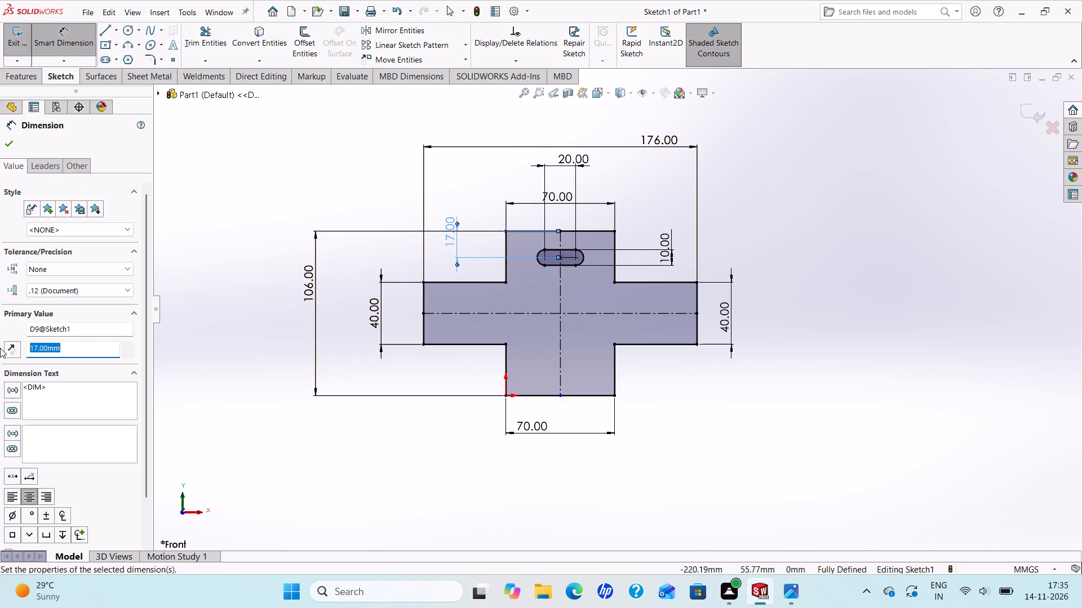
text(20)
key(Return)
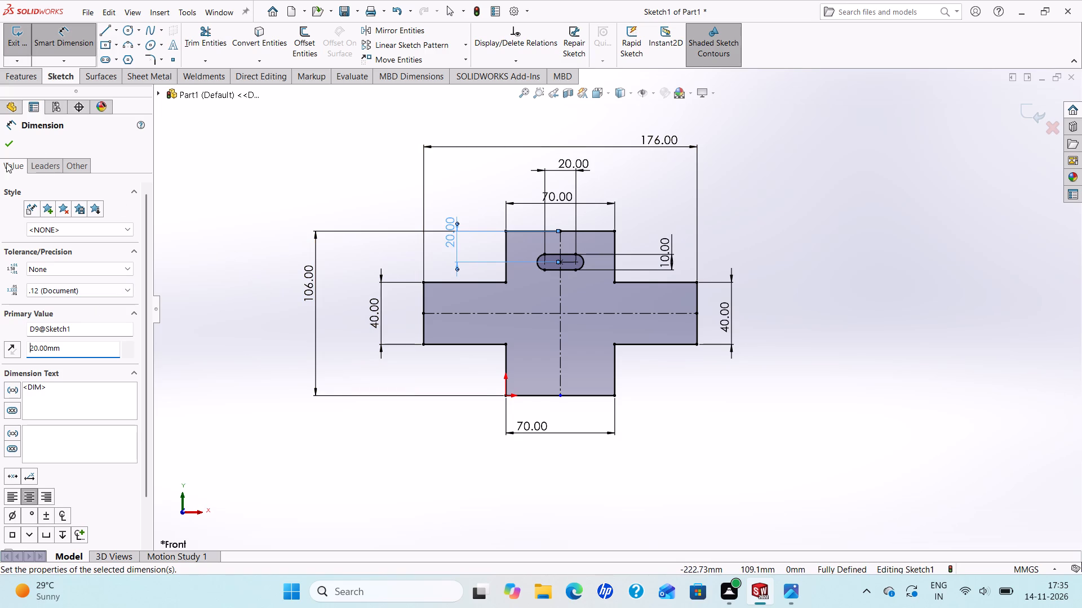
click(9, 137)
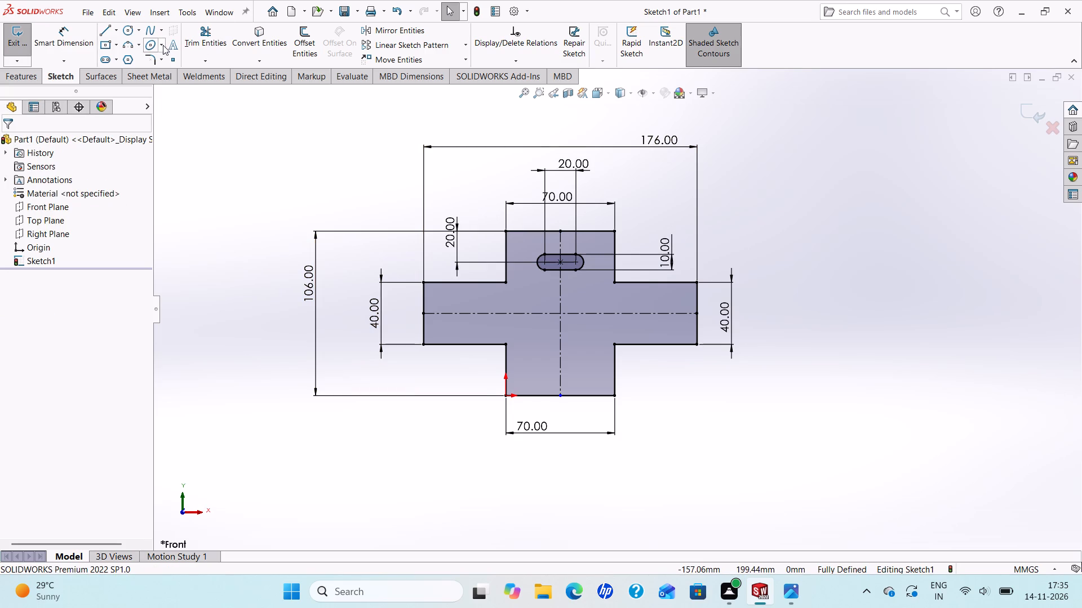
Sketch a vertical straight slot across the left arm's centerline, about 22 mm between centres and 14 mm wide.
click(107, 57)
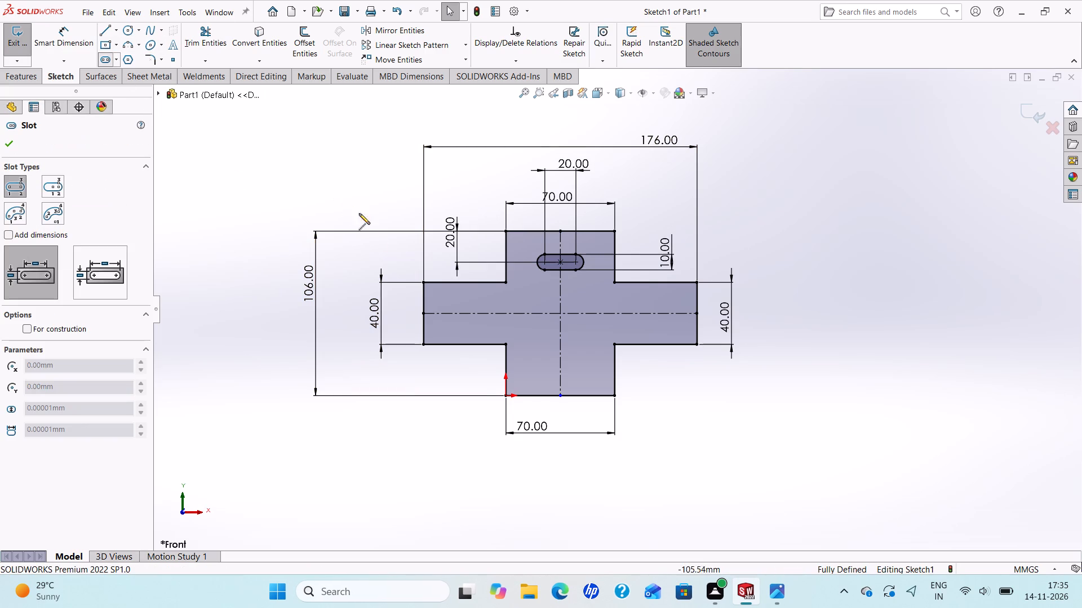
scroll(456, 299, down, 2)
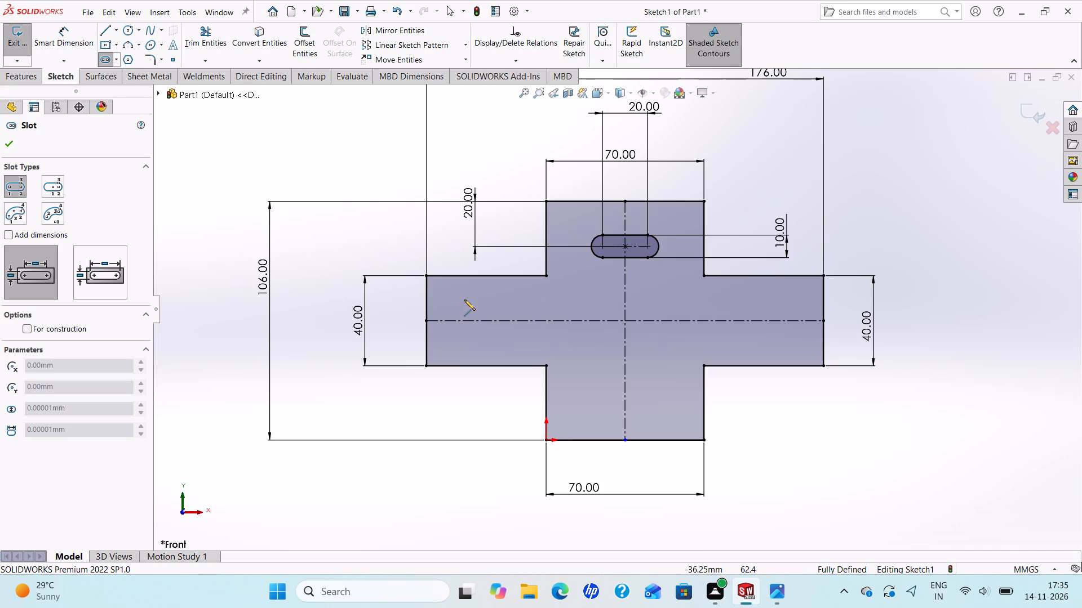
click(511, 294)
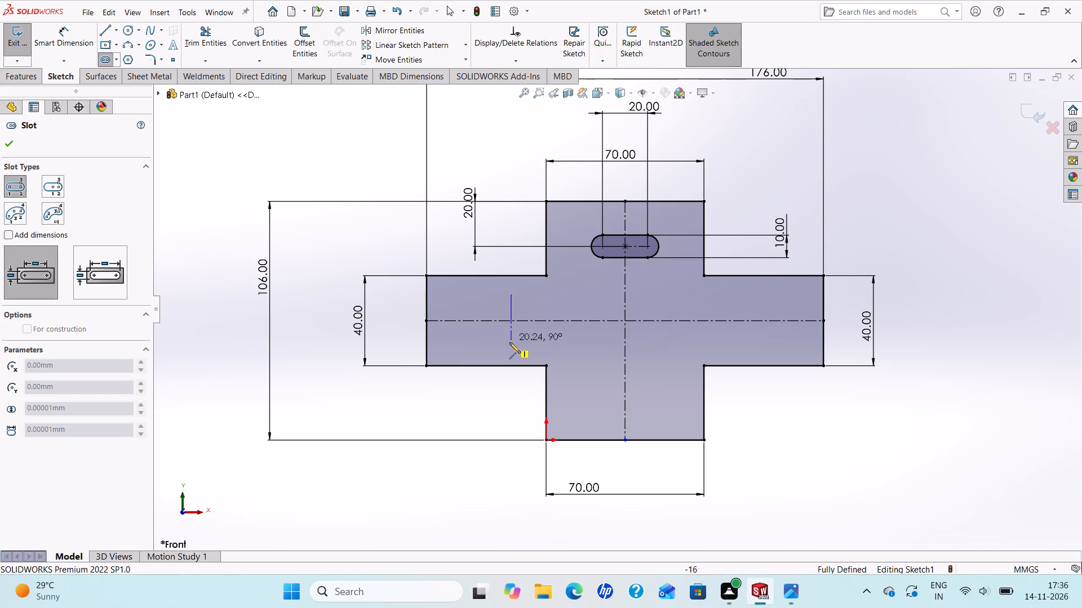
click(509, 345)
click(527, 345)
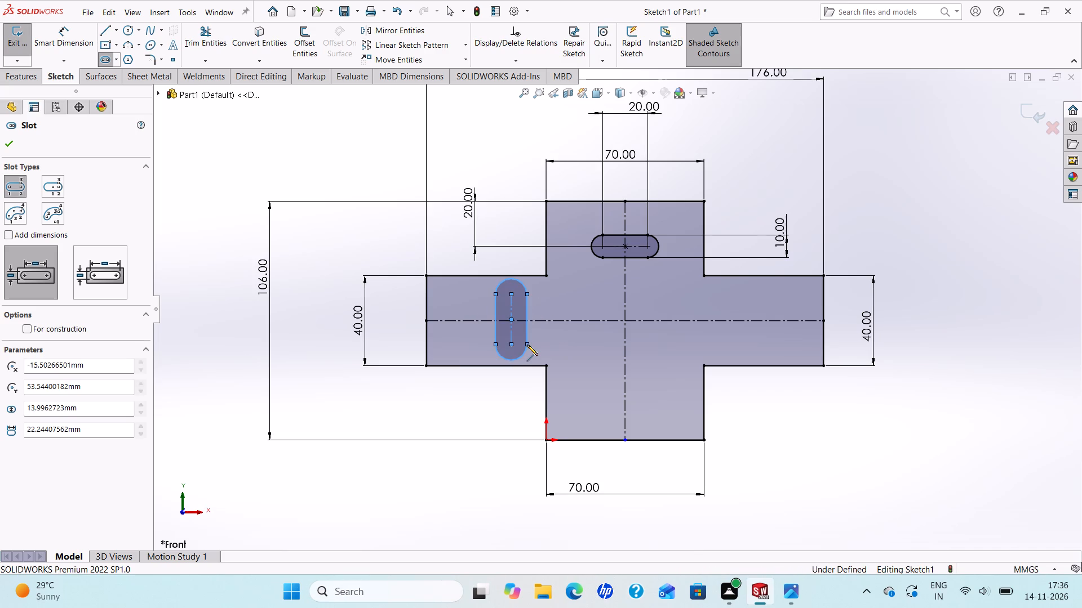
right_click(527, 345)
click(562, 358)
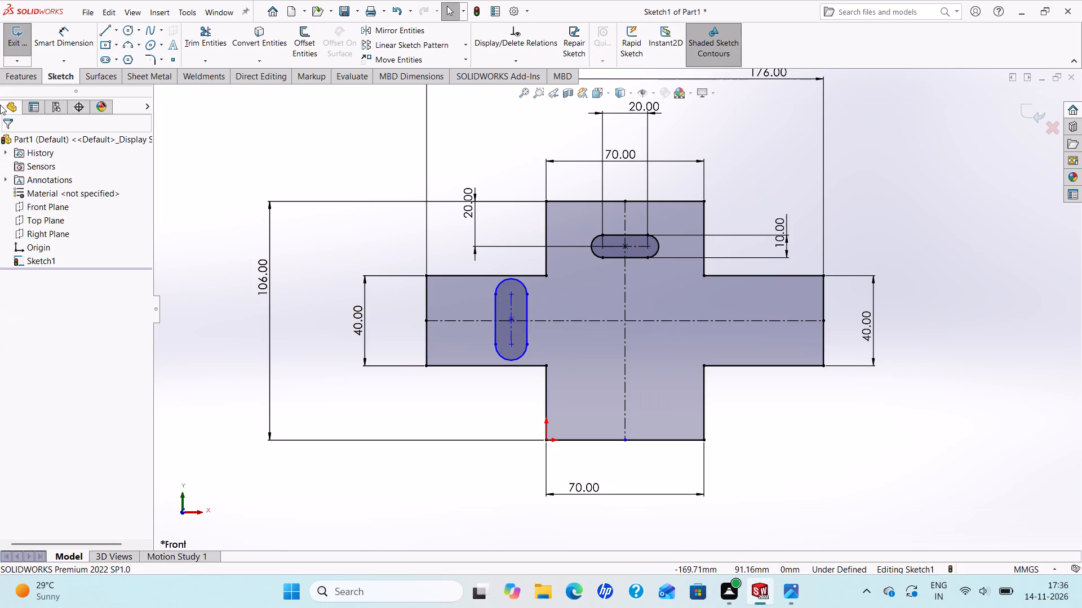
Dimension the left slot's centre-to-centre length as 20 mm.
click(72, 44)
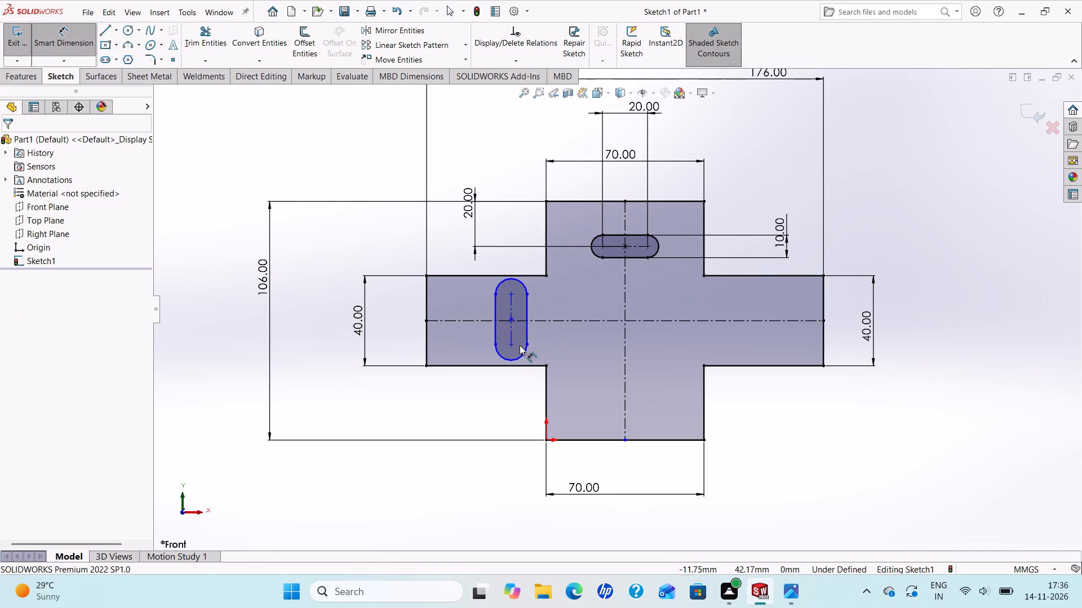
click(509, 312)
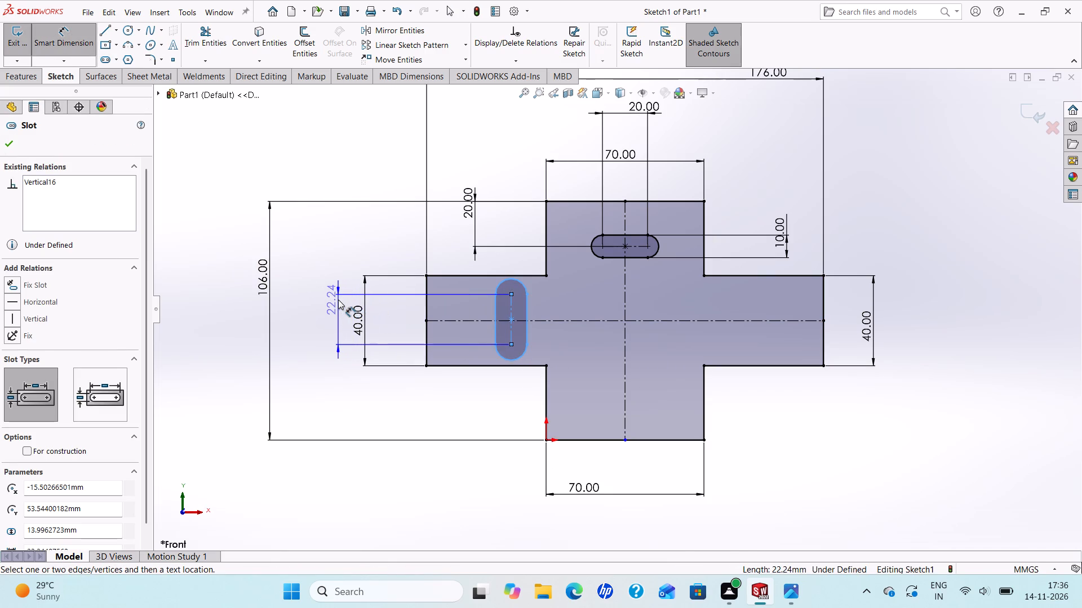
click(338, 299)
text(20)
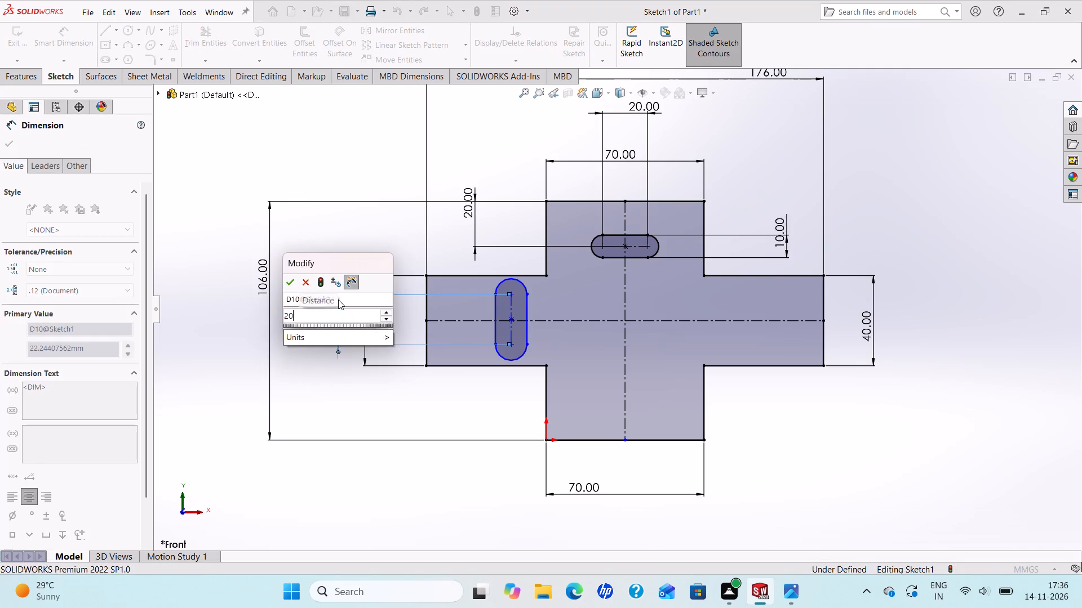
key(Return)
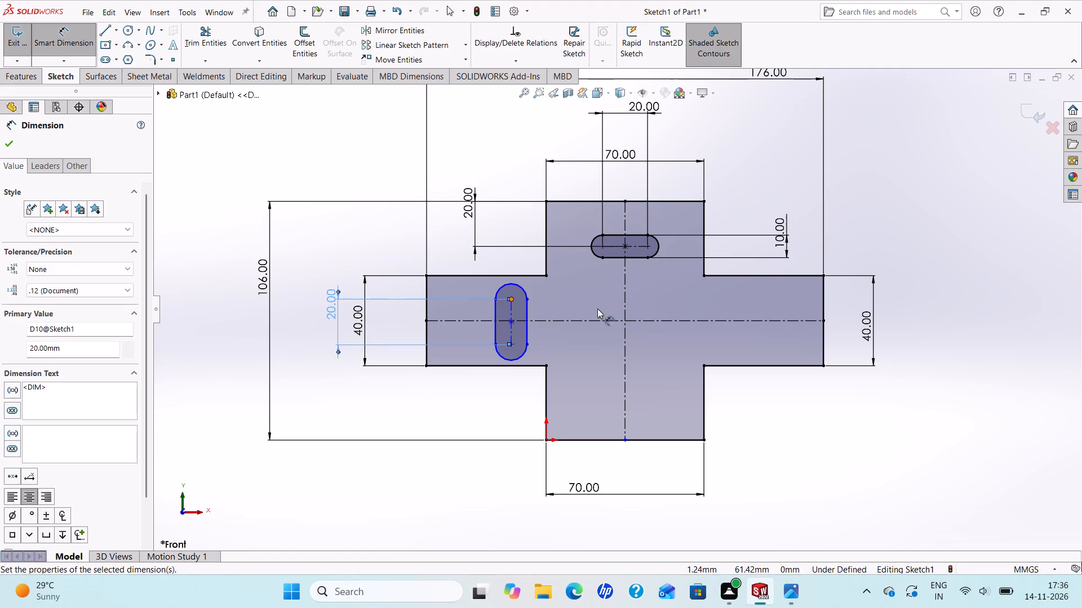
Dimension the left slot's width between its two straight edges as 10 mm.
click(529, 306)
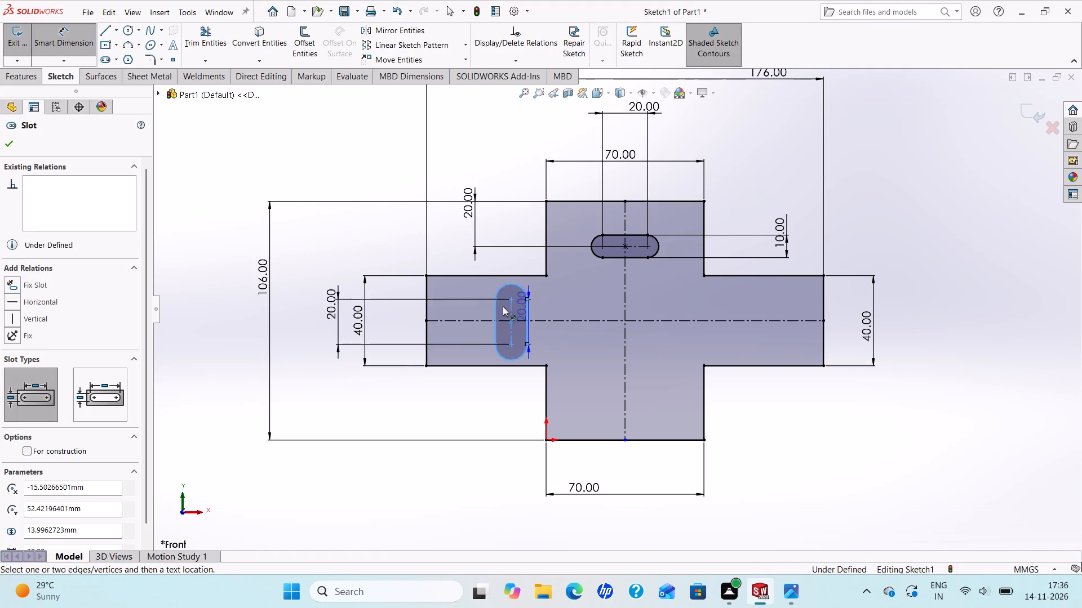
click(498, 310)
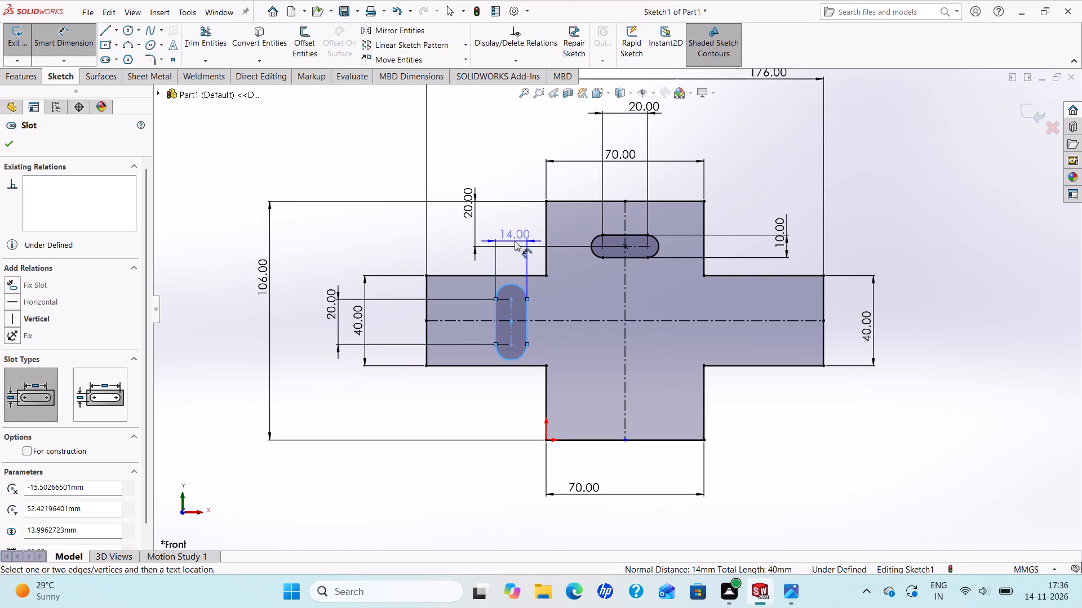
click(511, 232)
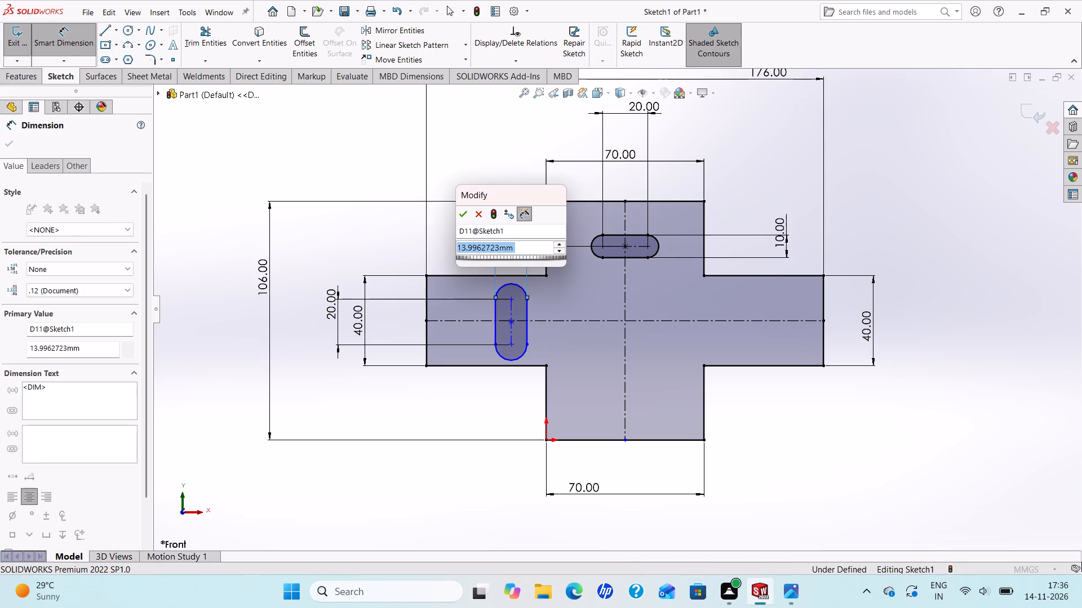
text(10)
key(Return)
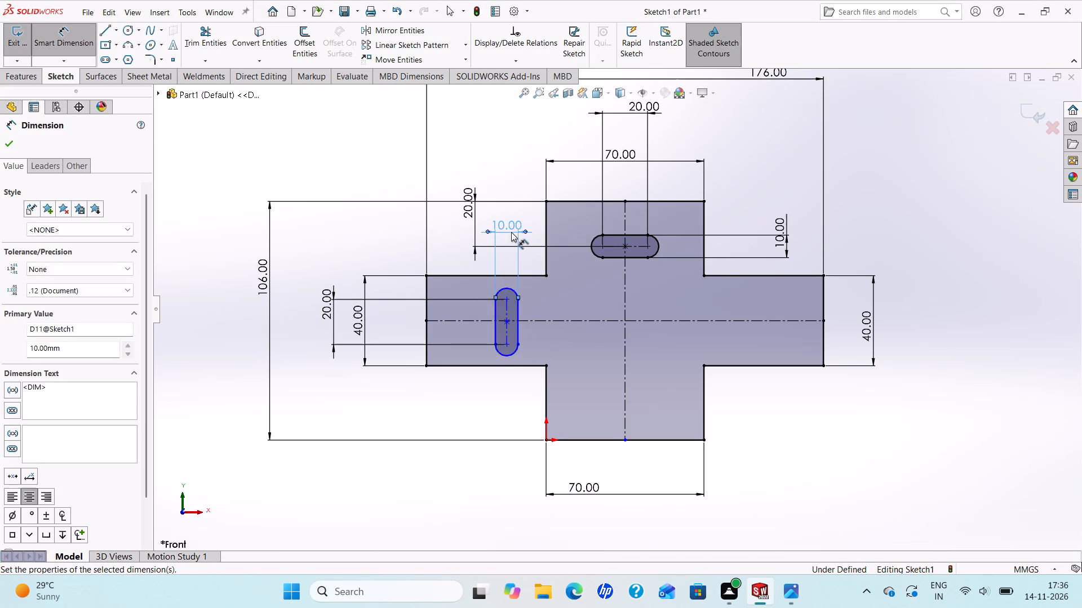
Dimension the distance from the left arm's outer edge to the left slot's vertical centerline as 35 mm.
click(505, 311)
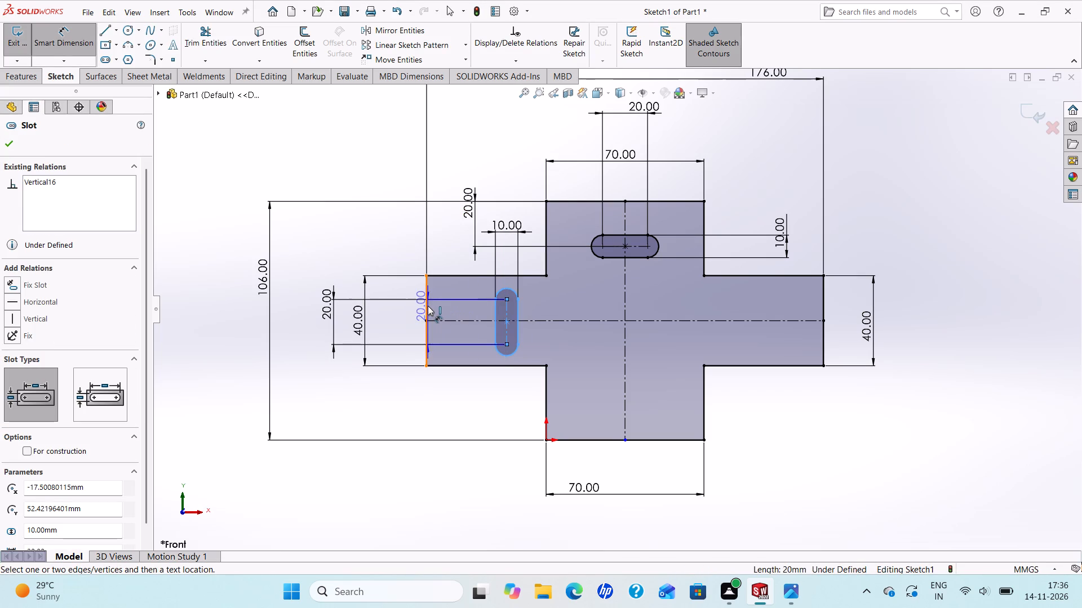
click(428, 306)
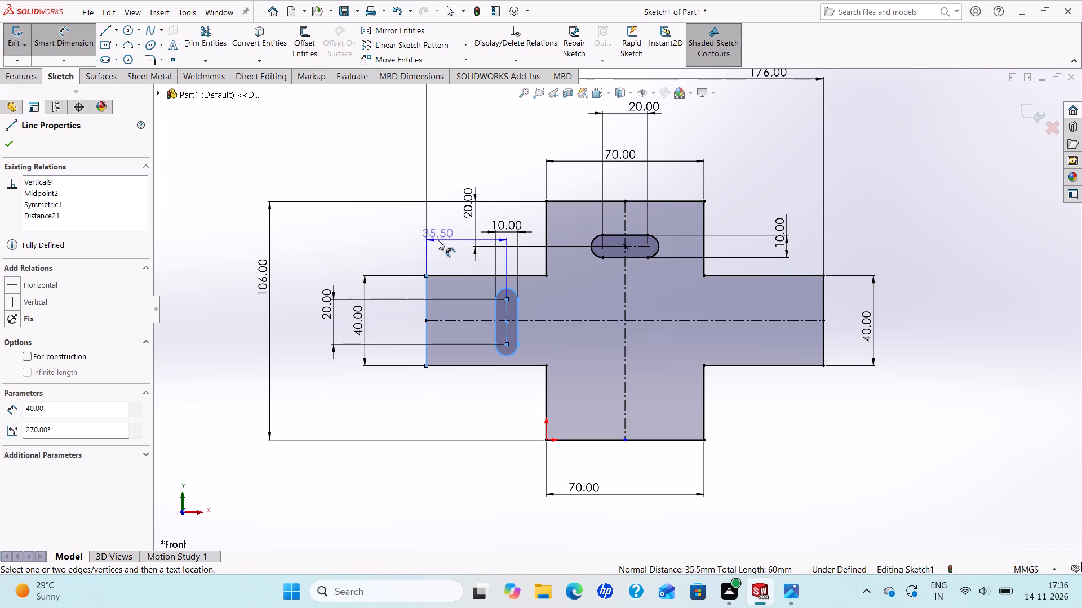
click(438, 239)
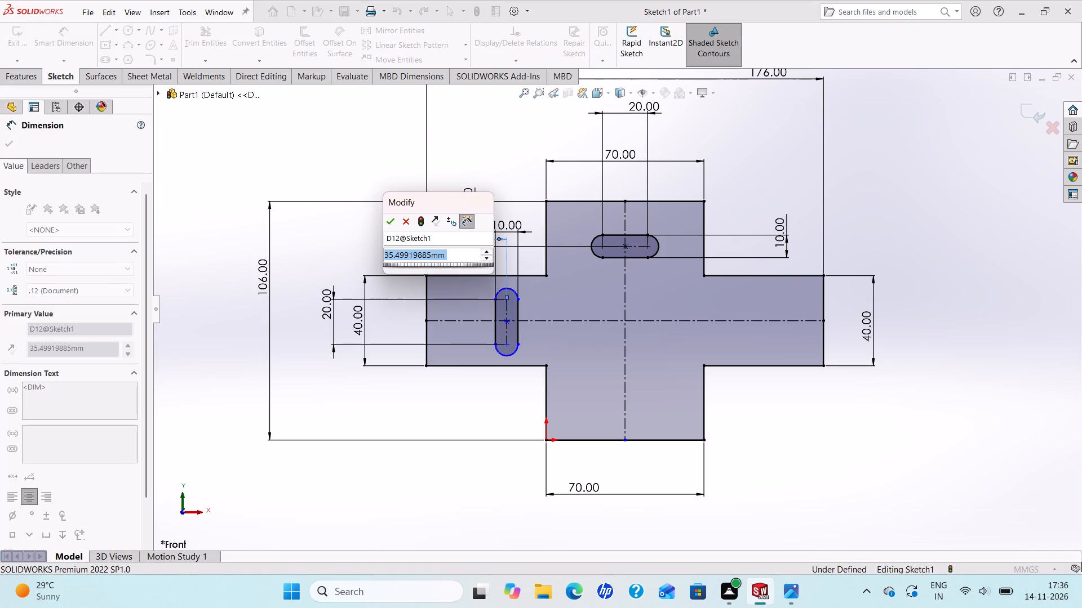
text(35)
key(Return)
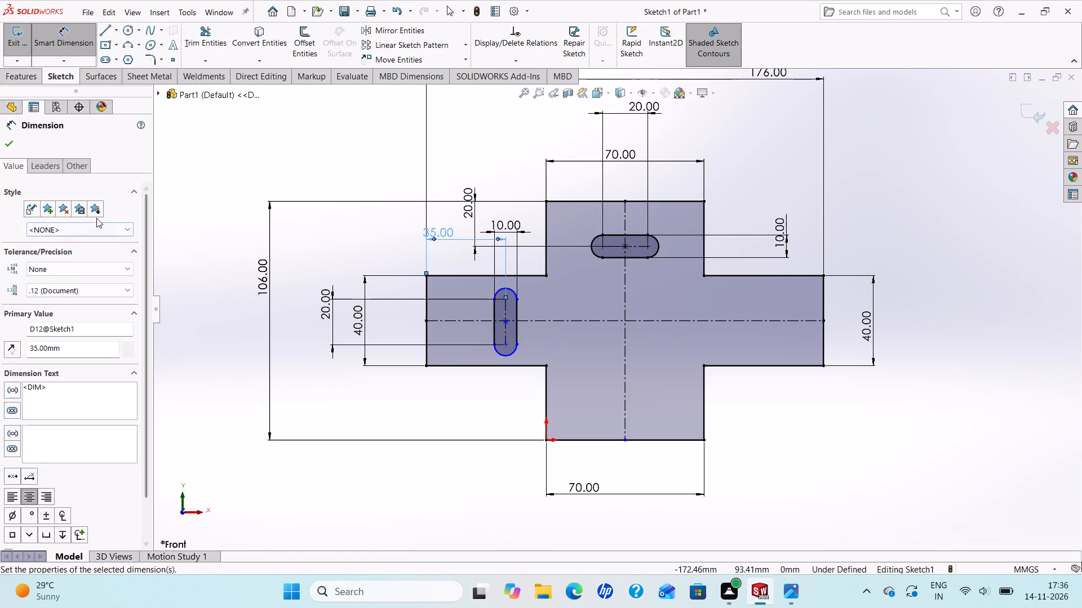
click(6, 146)
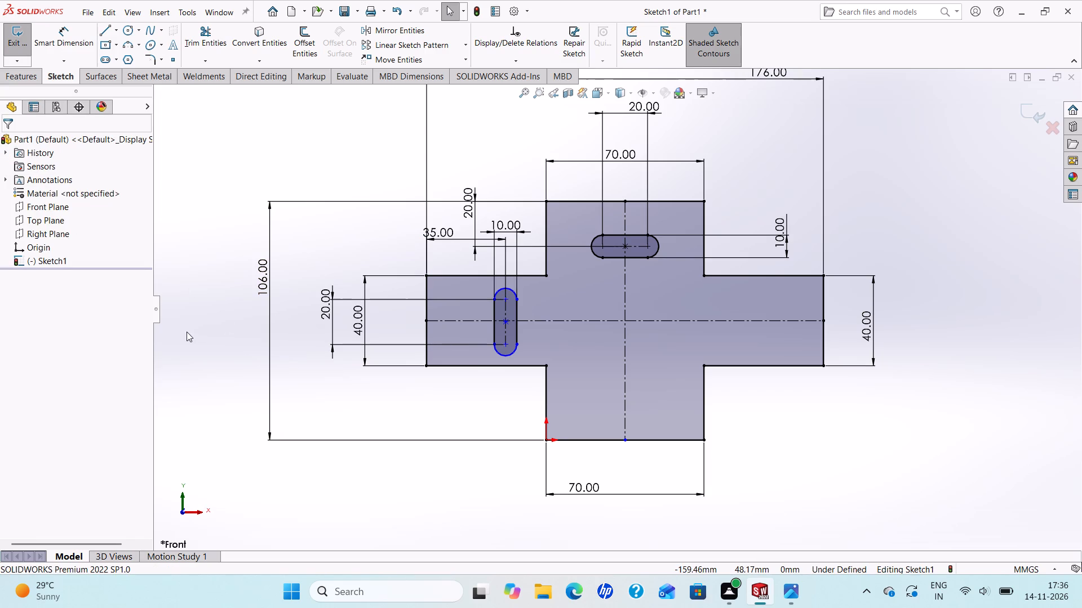
Add a Symmetric relation between the left slot's two arc centre points about the horizontal centerline.
ctrl+click(505, 342)
ctrl+click(504, 297)
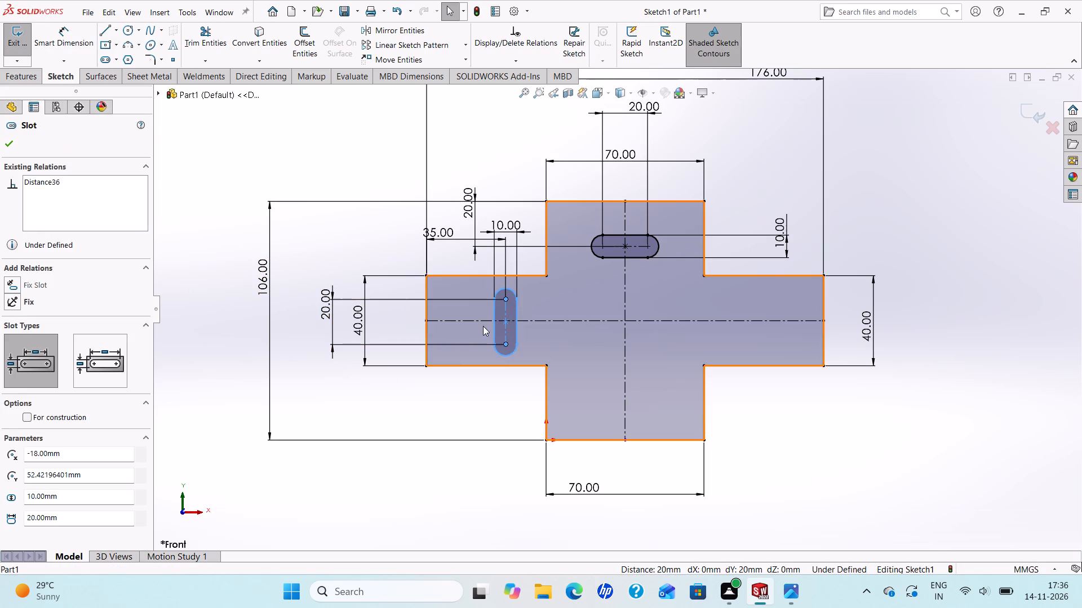
ctrl+click(480, 321)
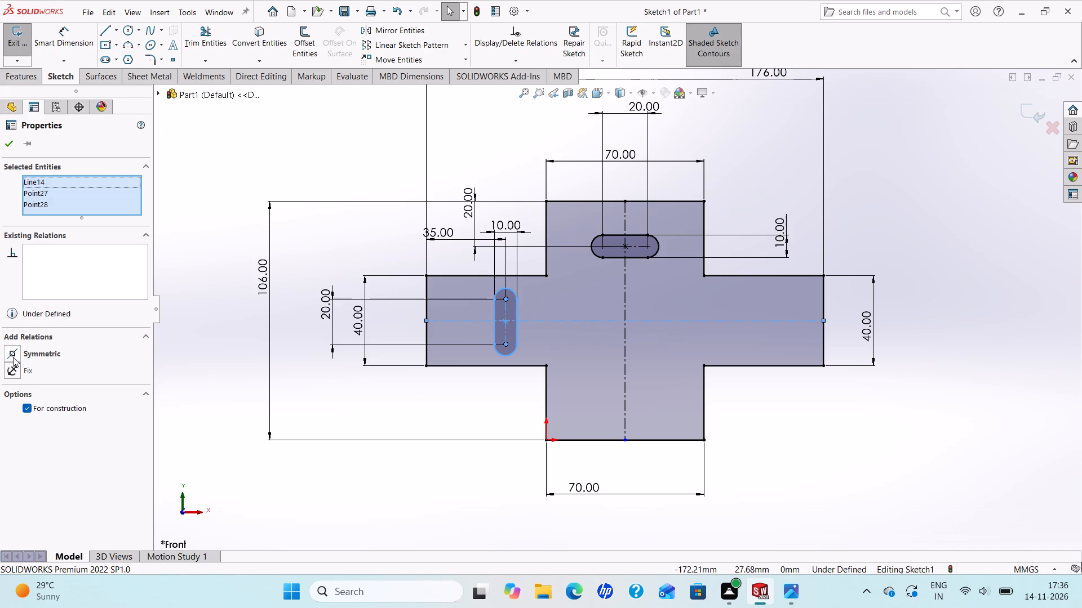
click(13, 357)
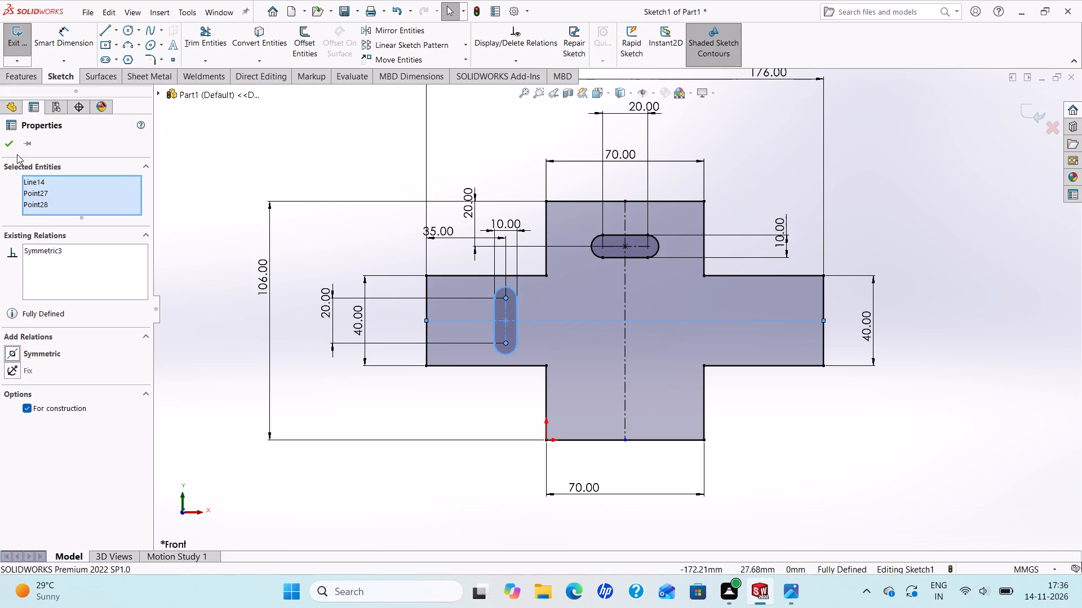
click(4, 145)
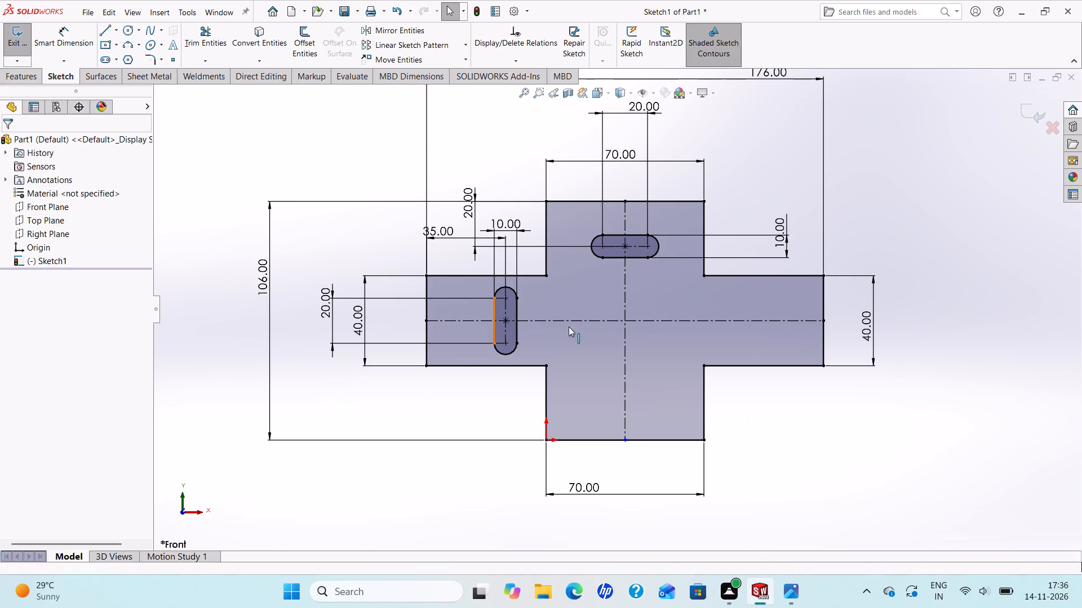
Switch to the reference drawing in Photos and examine the top view's dimensions around the side-arm slots.
click(791, 590)
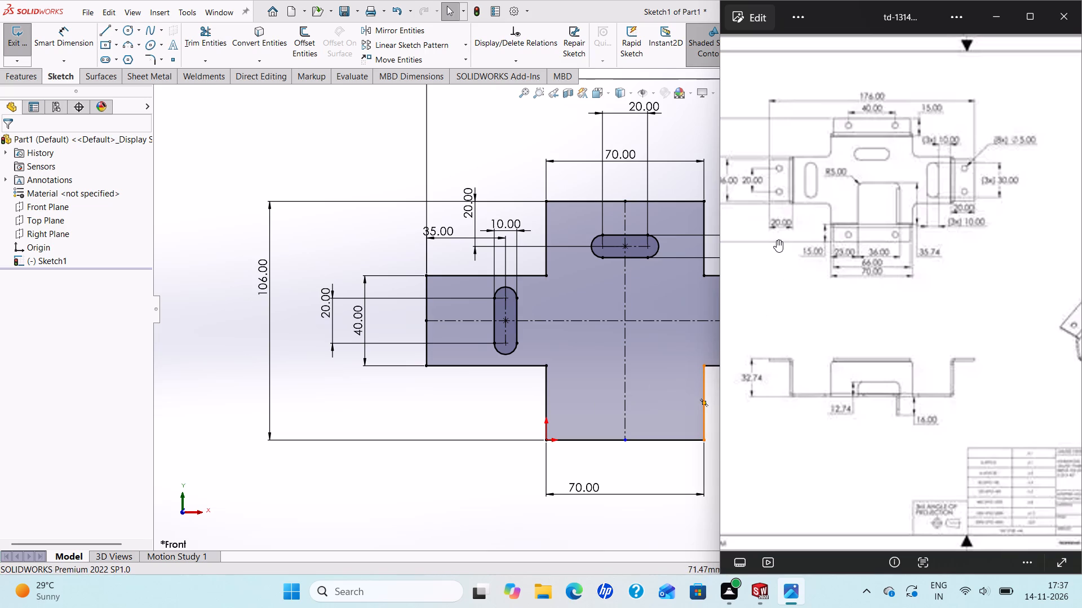
scroll(777, 240, up, 1)
scroll(777, 240, down, 5)
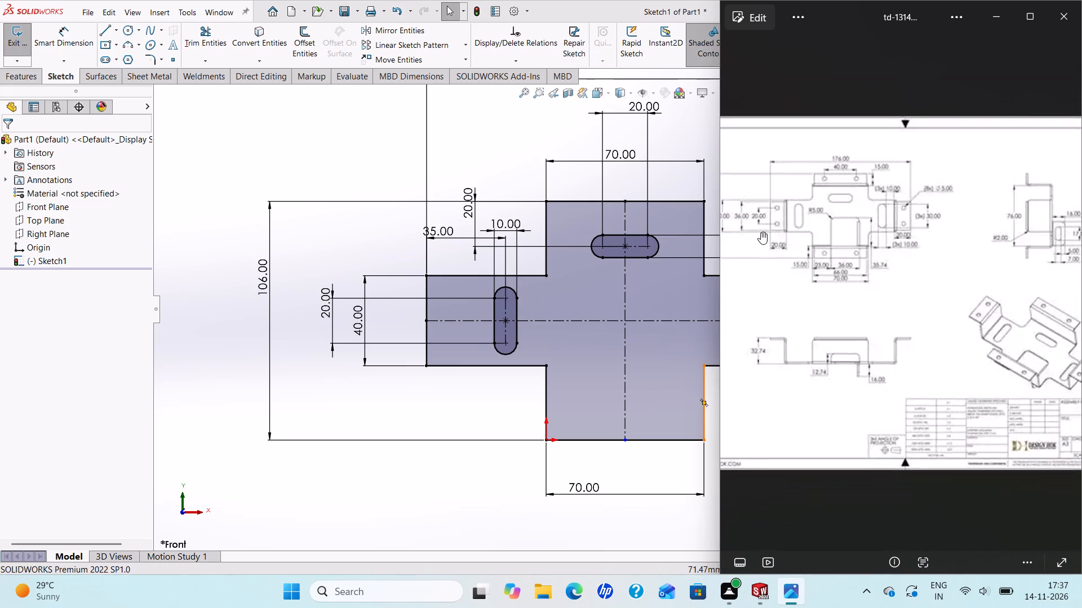
scroll(762, 232, down, 2)
scroll(730, 238, up, 2)
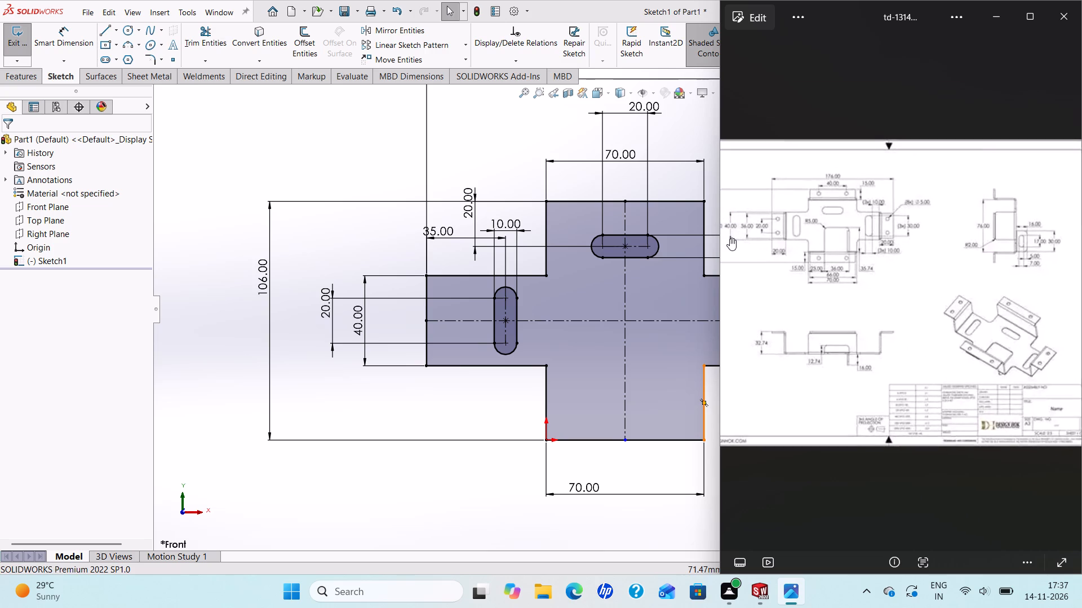
scroll(730, 238, up, 6)
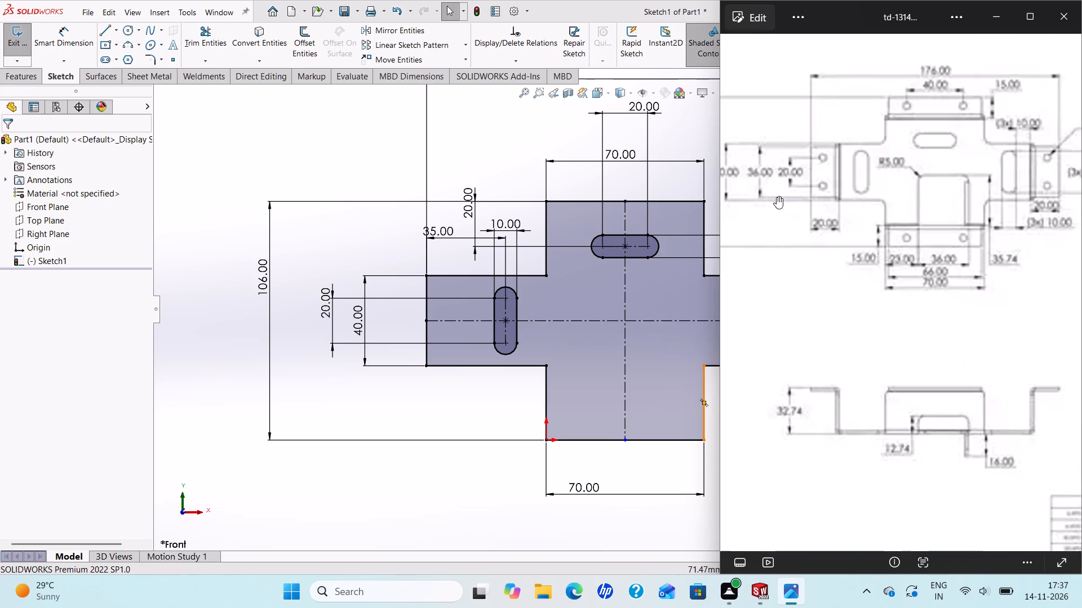
scroll(765, 200, down, 5)
scroll(822, 220, down, 2)
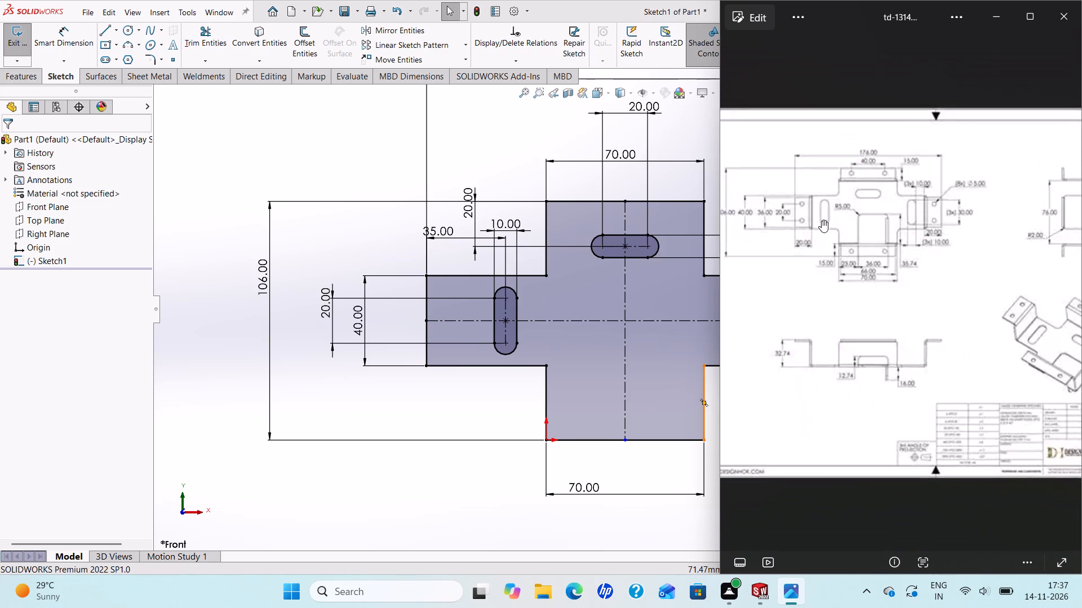
scroll(919, 255, up, 1)
scroll(919, 255, down, 1)
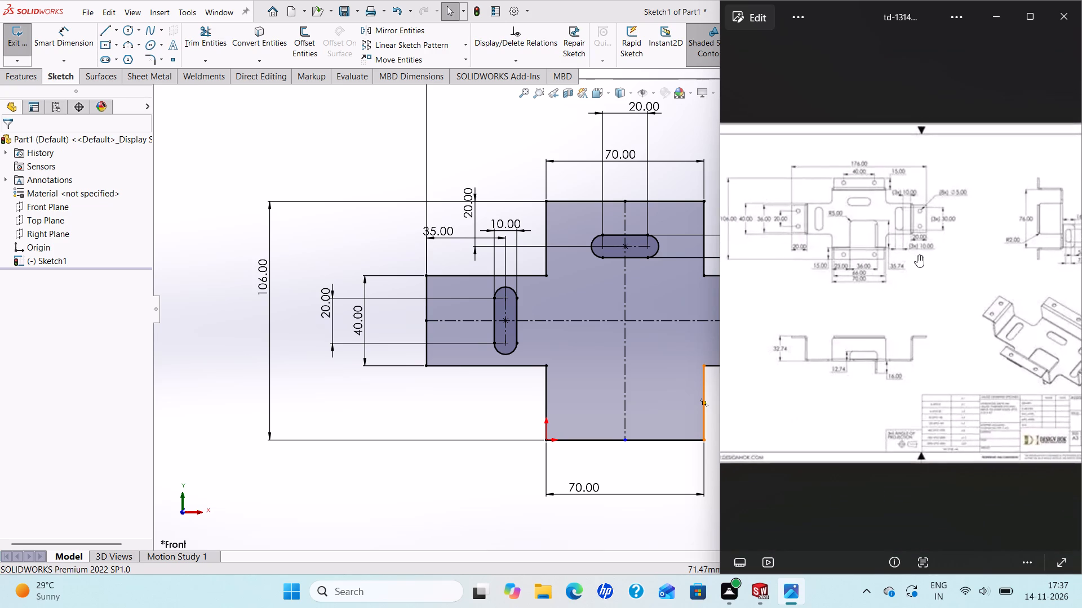
scroll(917, 255, down, 1)
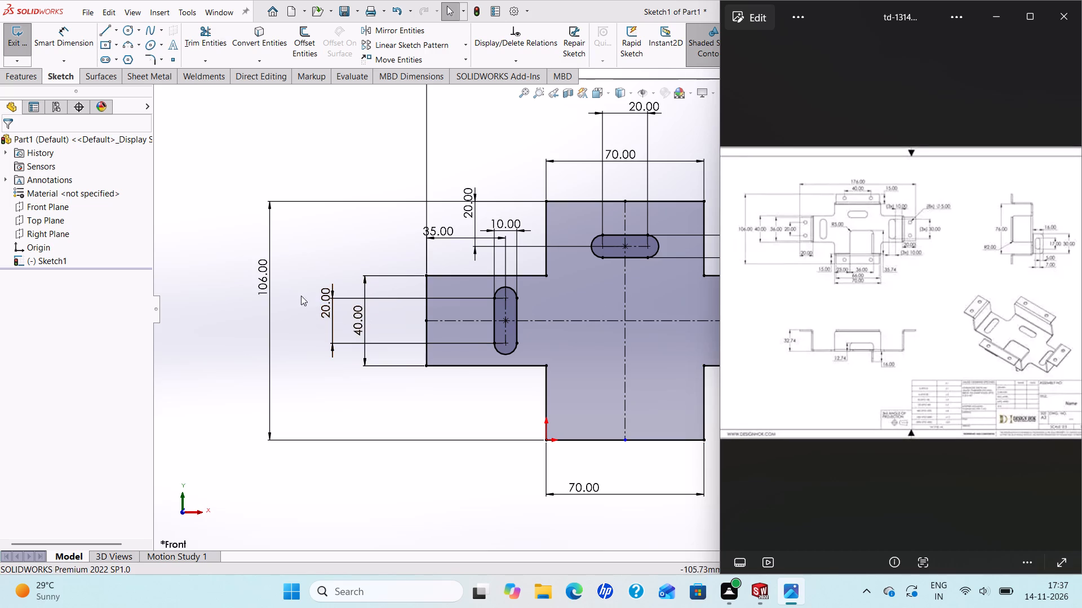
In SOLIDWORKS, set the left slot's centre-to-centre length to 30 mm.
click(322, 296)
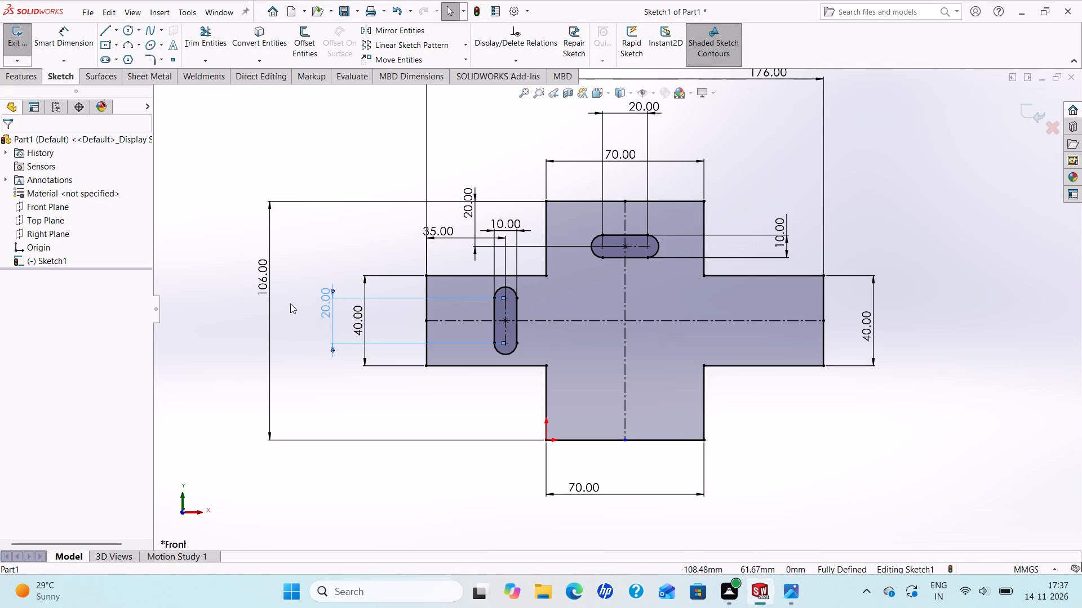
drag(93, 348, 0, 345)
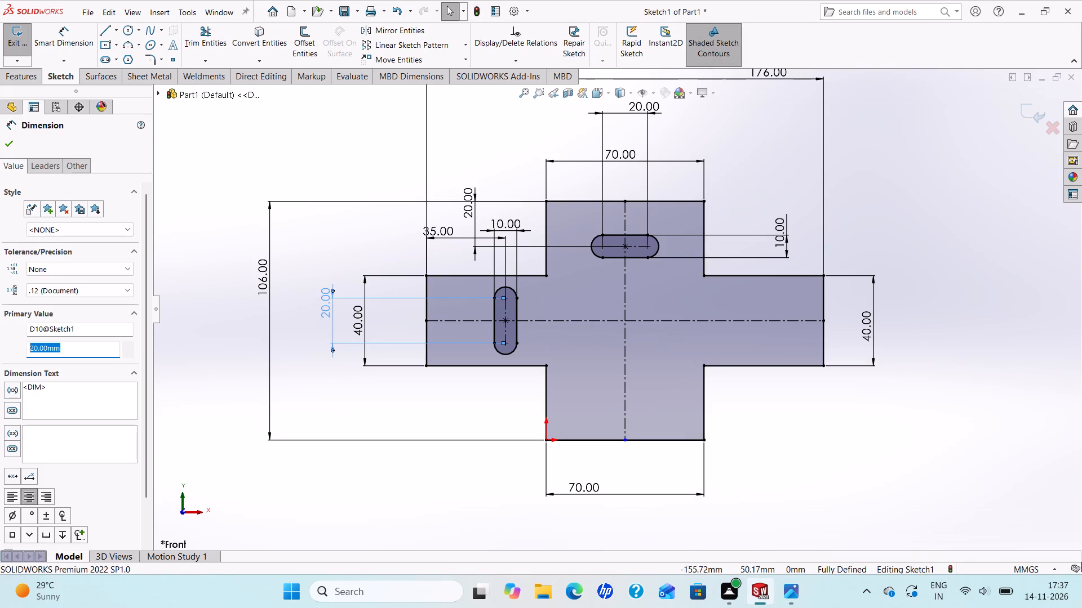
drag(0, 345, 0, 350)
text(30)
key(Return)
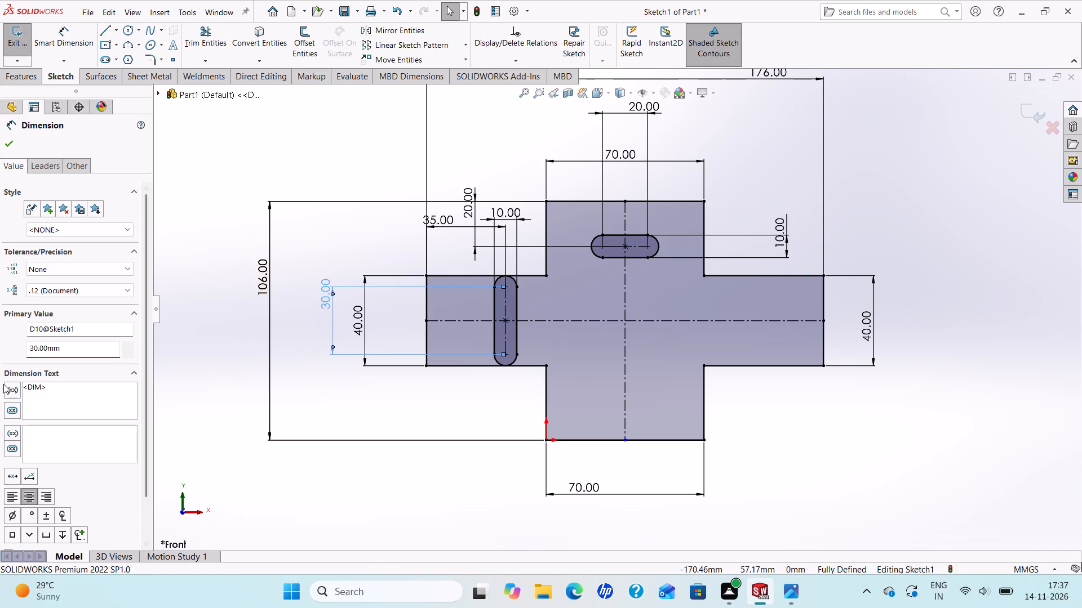
Set the left slot's centre-to-centre length to 25 mm.
drag(76, 350, 11, 347)
text(25)
key(Return)
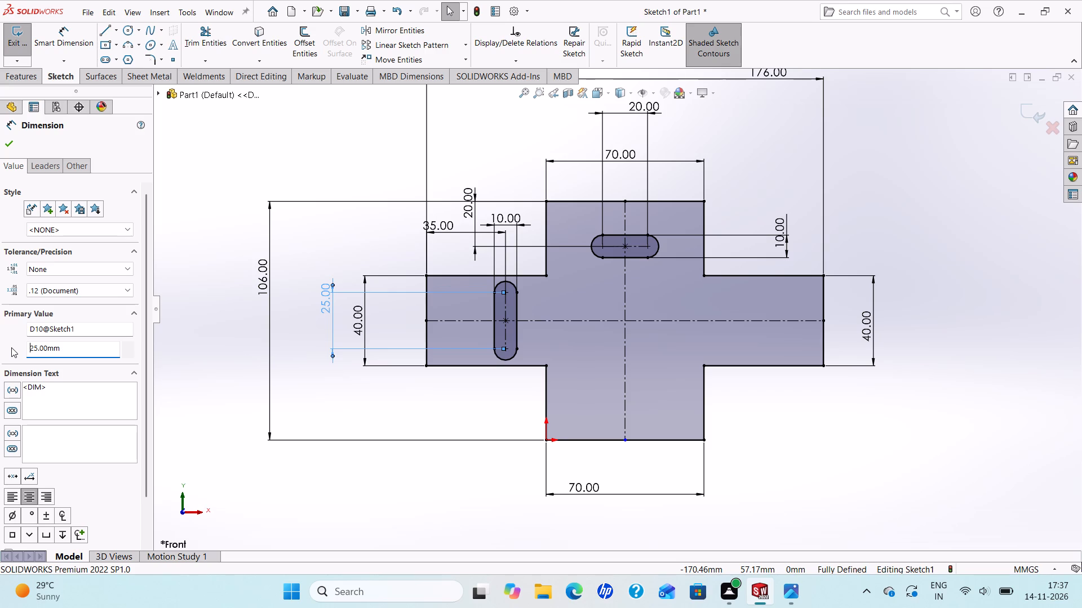
click(12, 148)
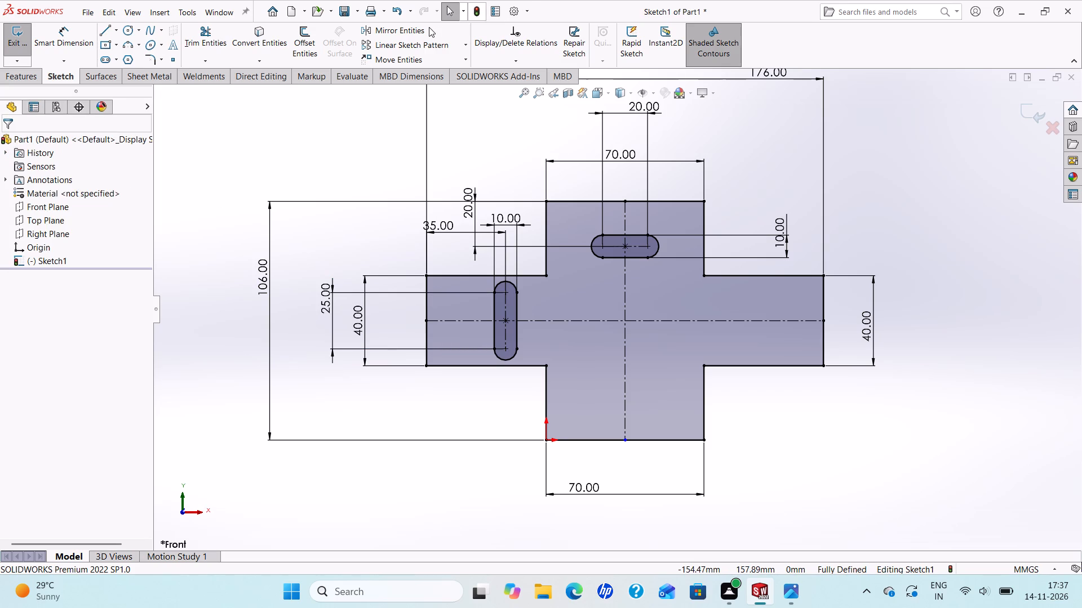
Mirror the left slot about the vertical centerline onto the opposite arm of the cross.
click(429, 27)
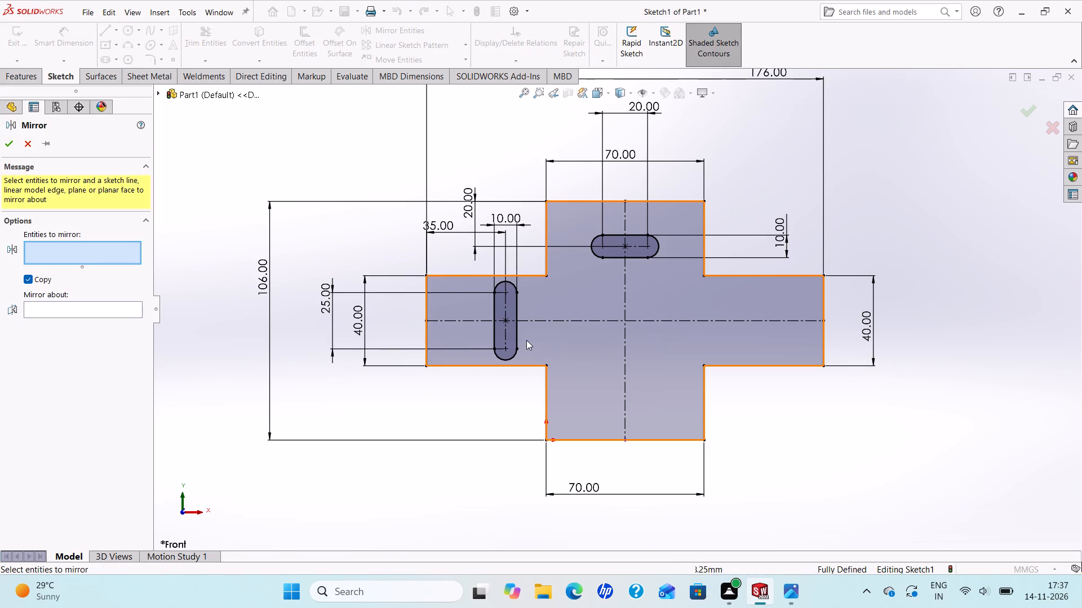
click(517, 337)
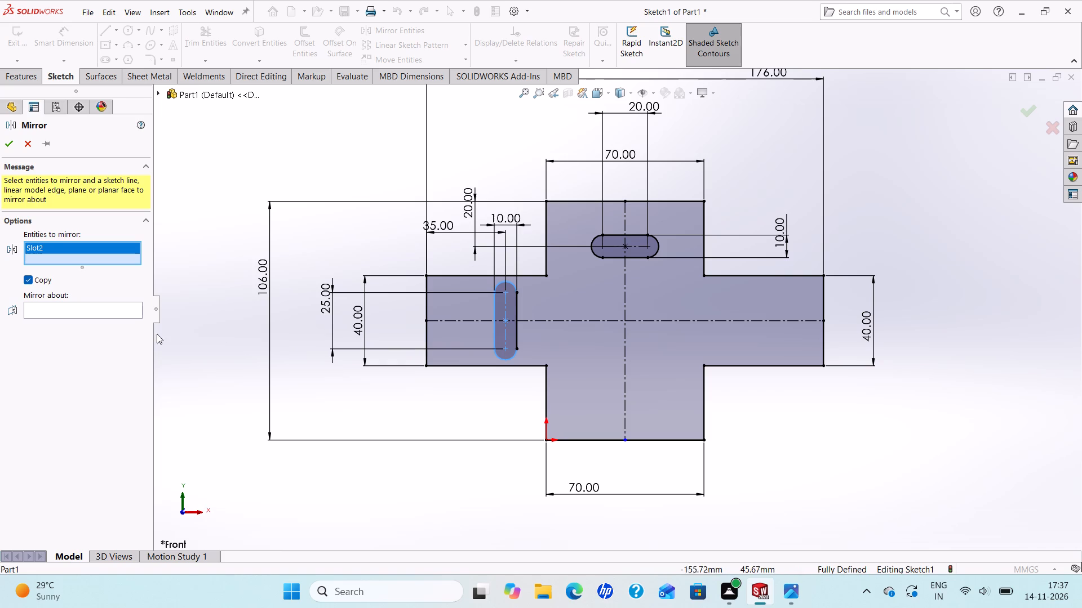
click(74, 310)
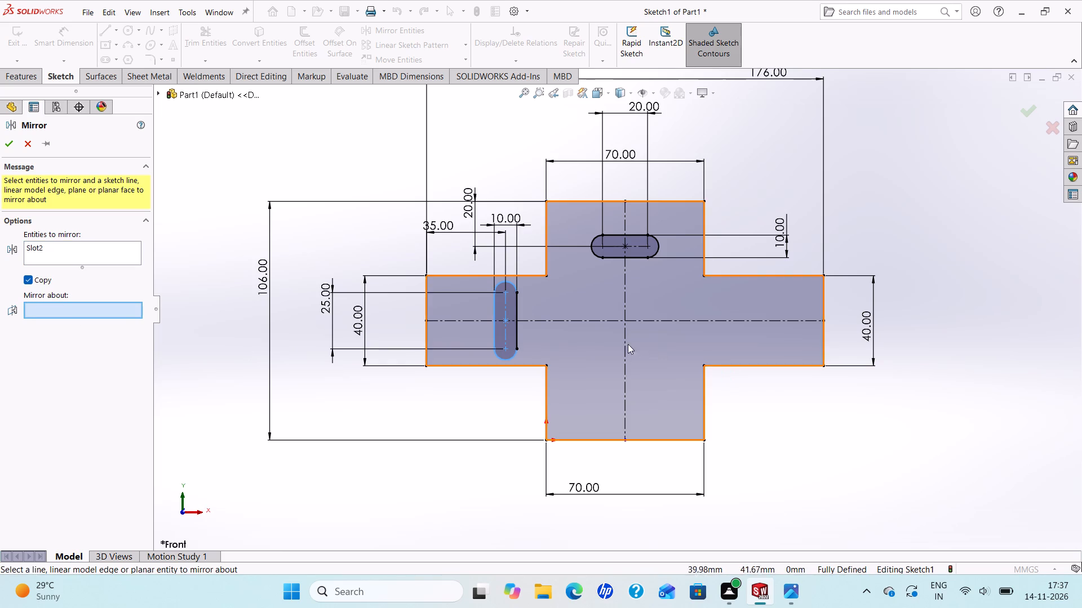
click(628, 344)
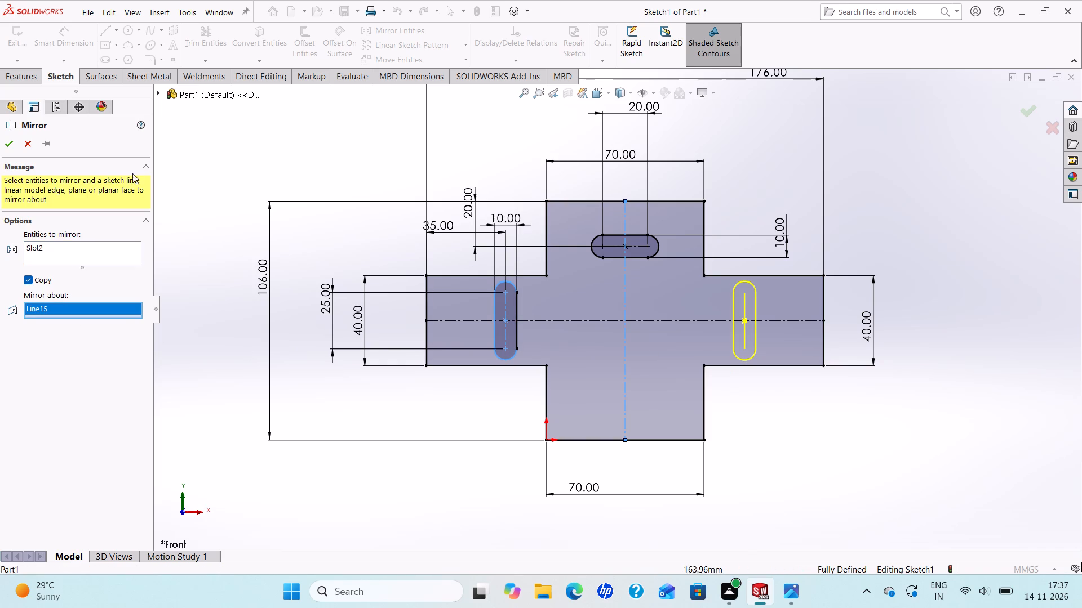
click(1, 147)
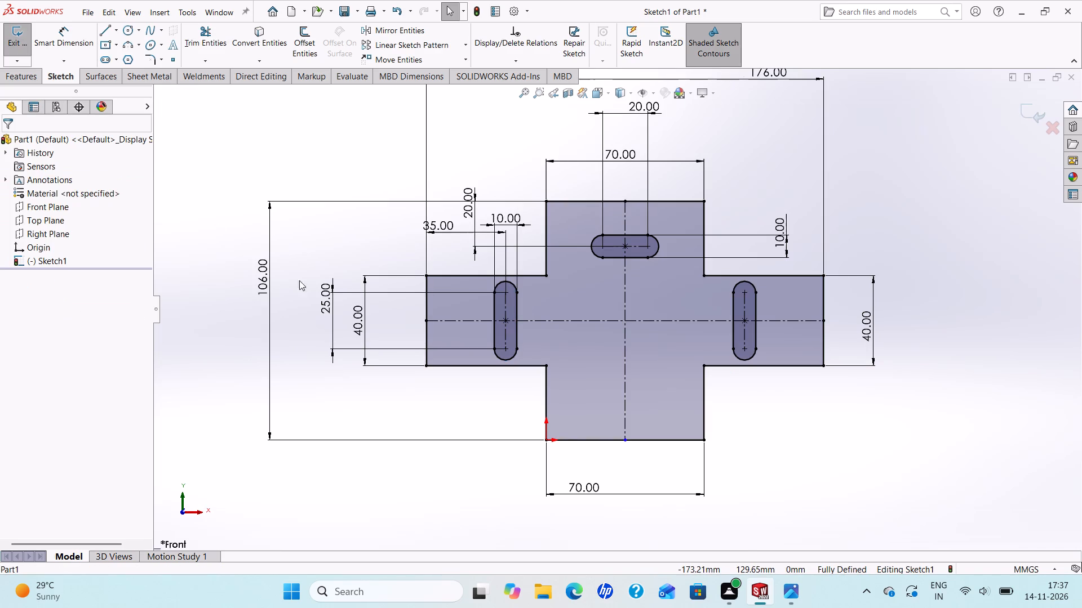
Switch to the reference drawing in Photos and compare its top view with the cross-shaped sketch, checking the inner corners and slots.
click(787, 589)
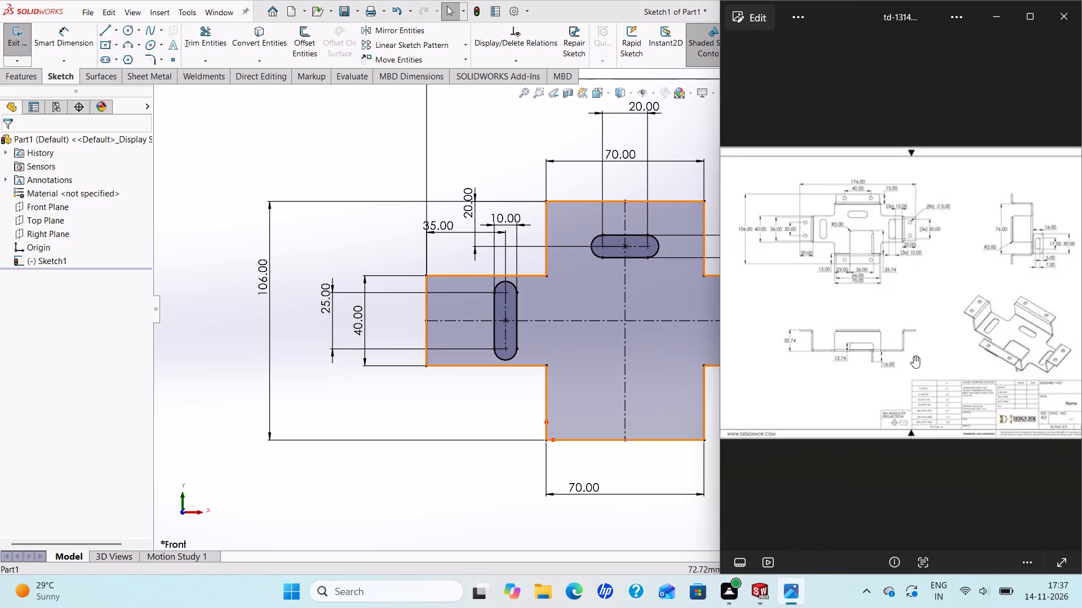
scroll(824, 262, down, 4)
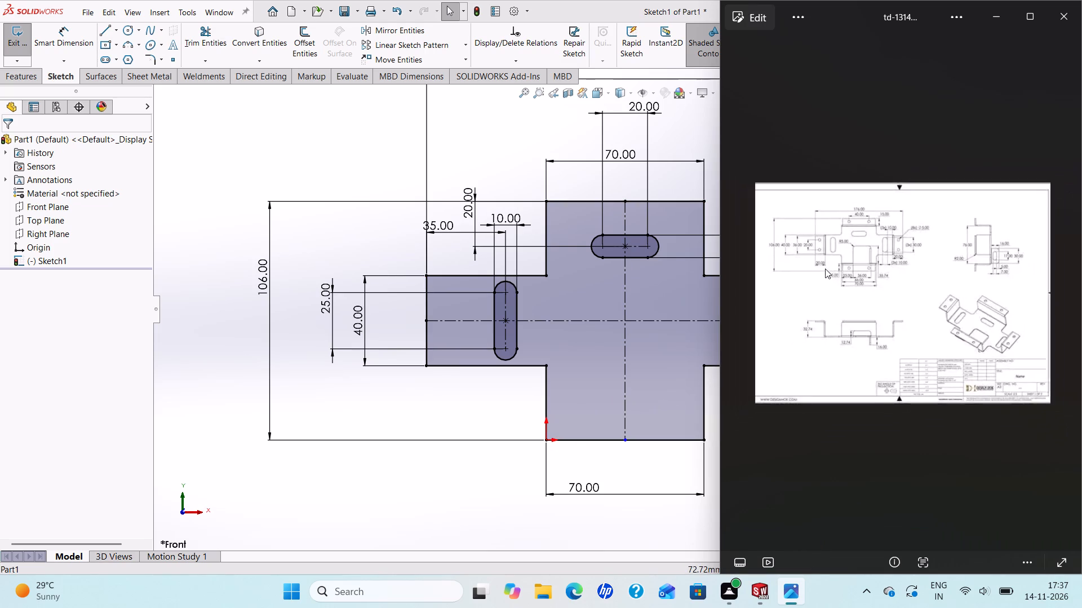
scroll(835, 270, up, 7)
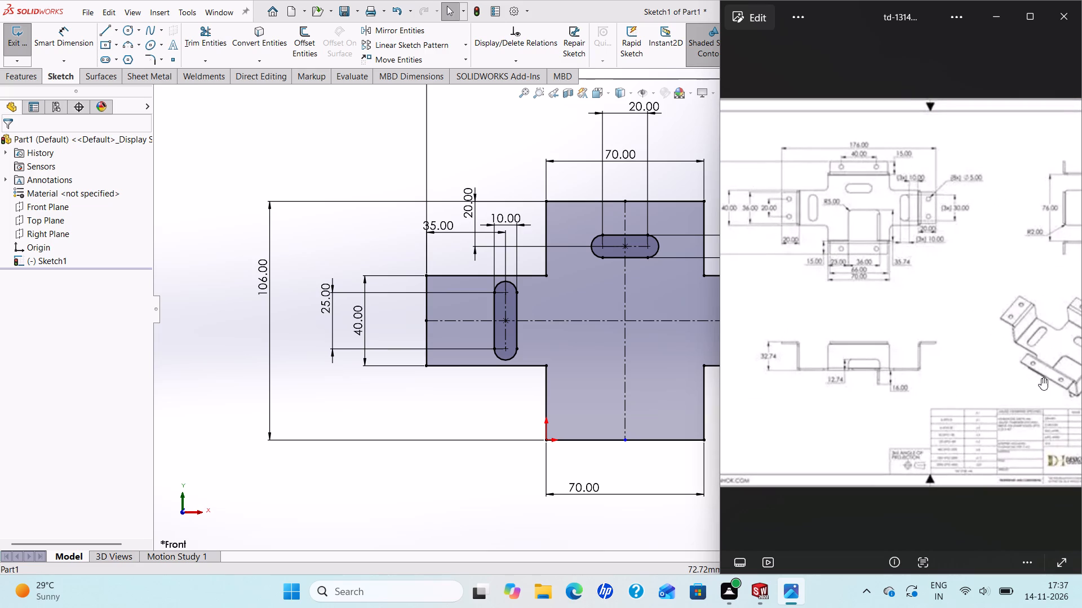
scroll(1040, 378, down, 4)
scroll(973, 368, down, 2)
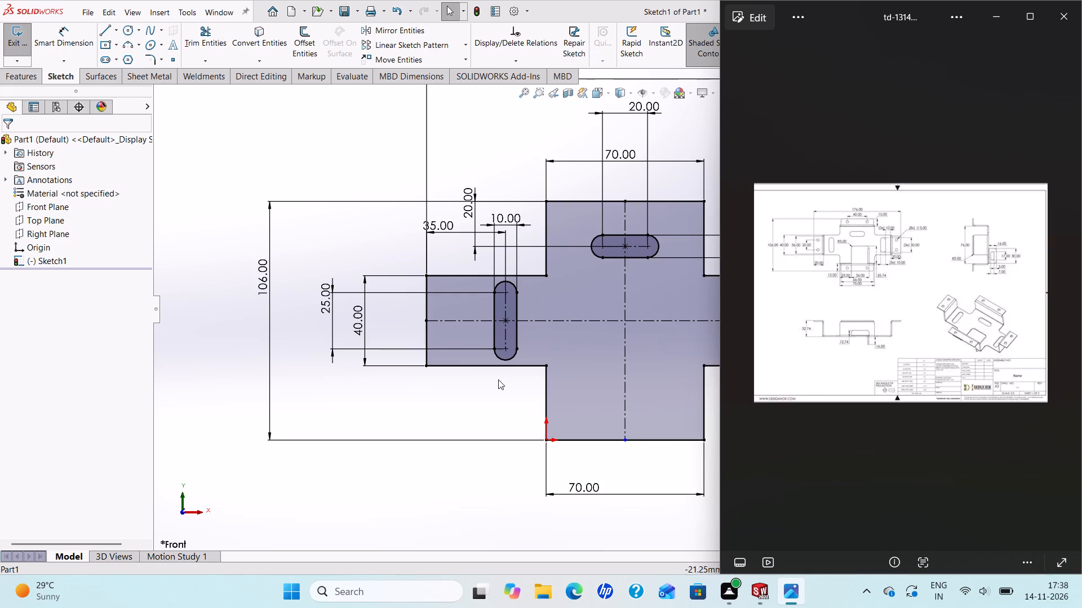
scroll(718, 394, up, 2)
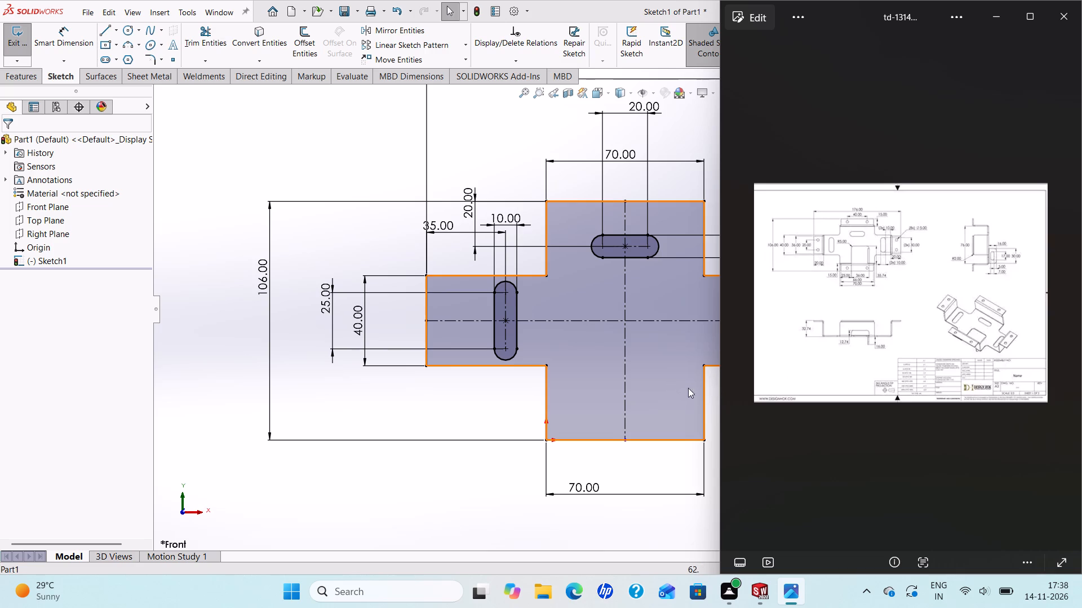
scroll(694, 389, down, 2)
scroll(691, 389, up, 6)
scroll(694, 329, down, 2)
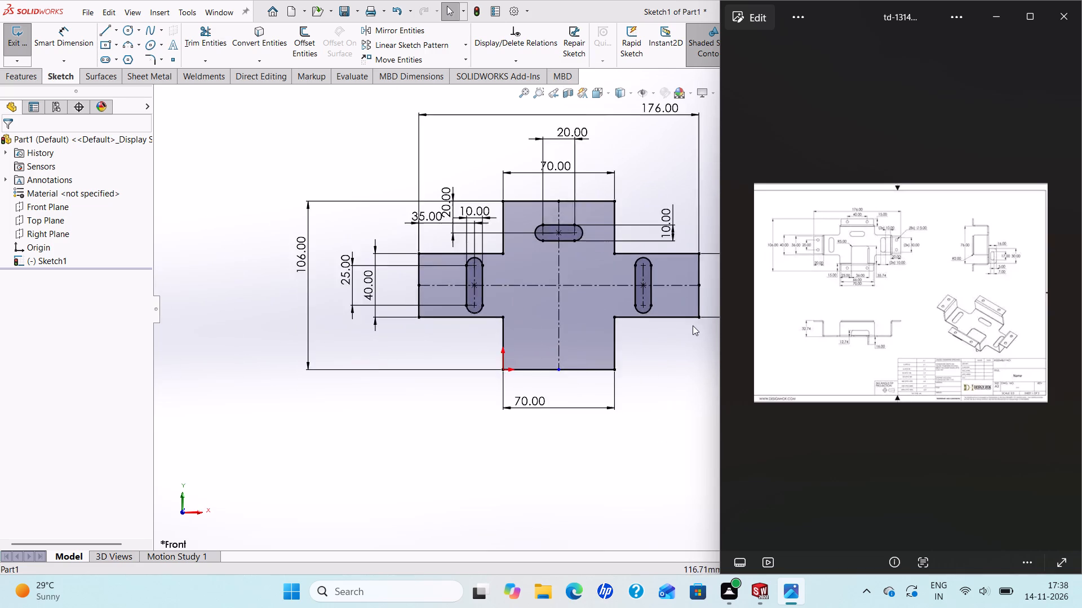
scroll(693, 325, down, 1)
scroll(689, 325, up, 2)
scroll(649, 286, down, 3)
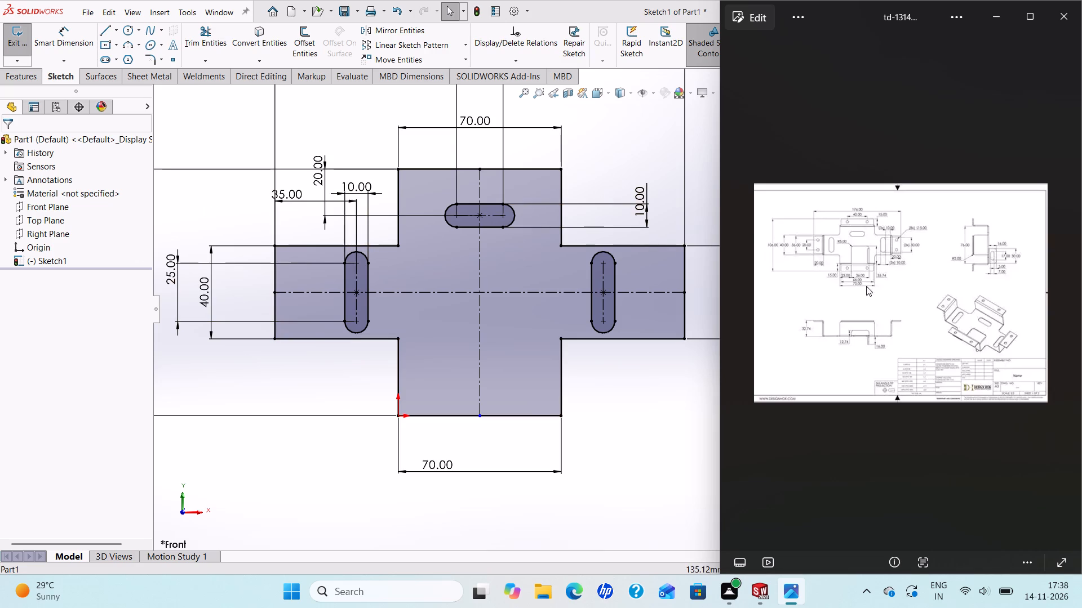
scroll(854, 279, up, 7)
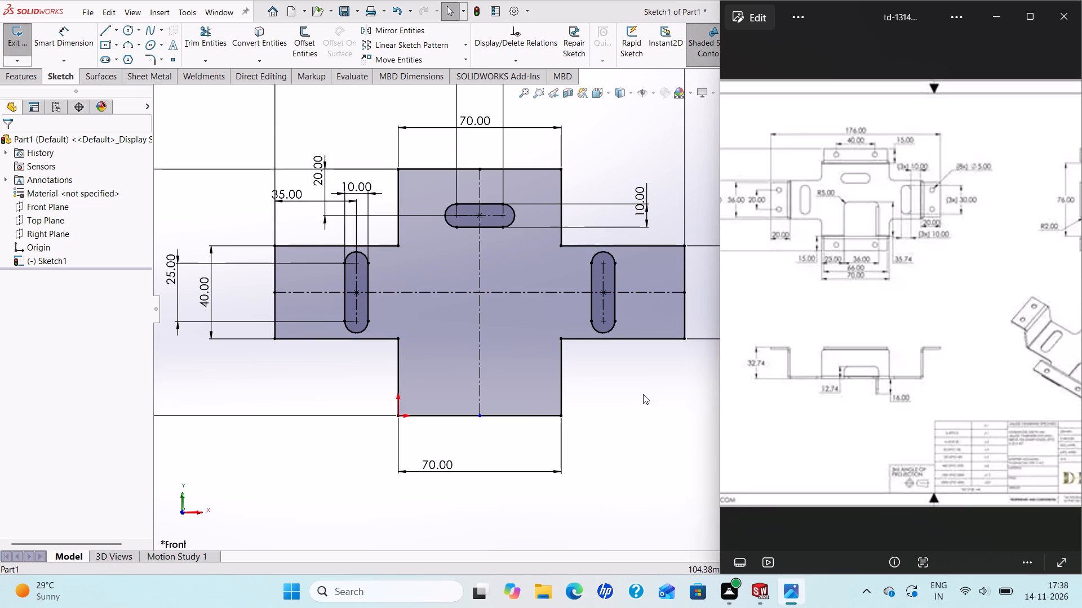
In SOLIDWORKS, apply 10 mm sketch fillets to the four inner corners where the cross's arms meet.
click(157, 60)
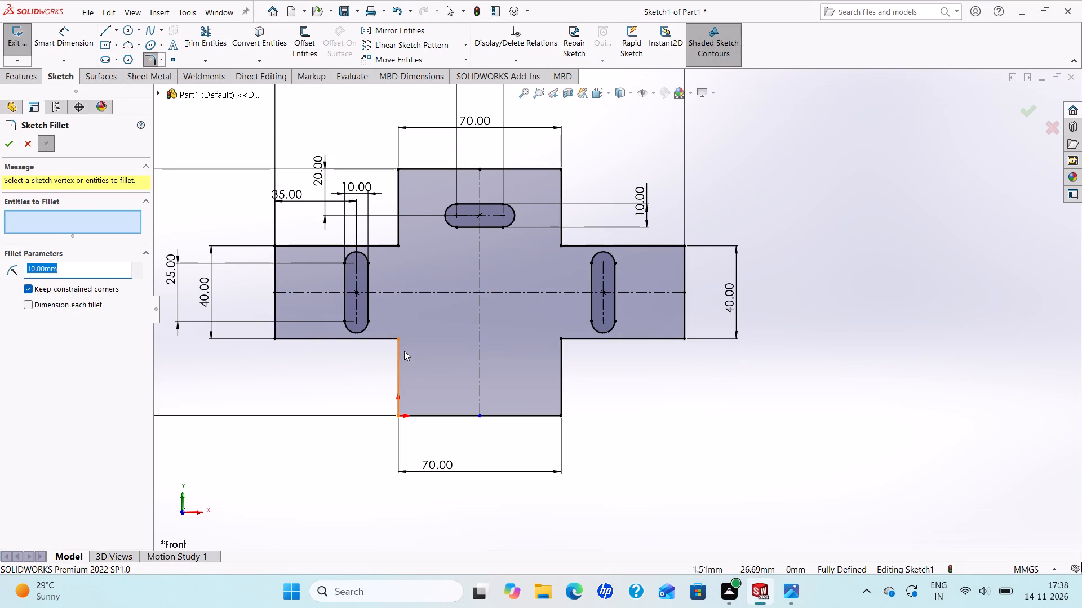
click(396, 340)
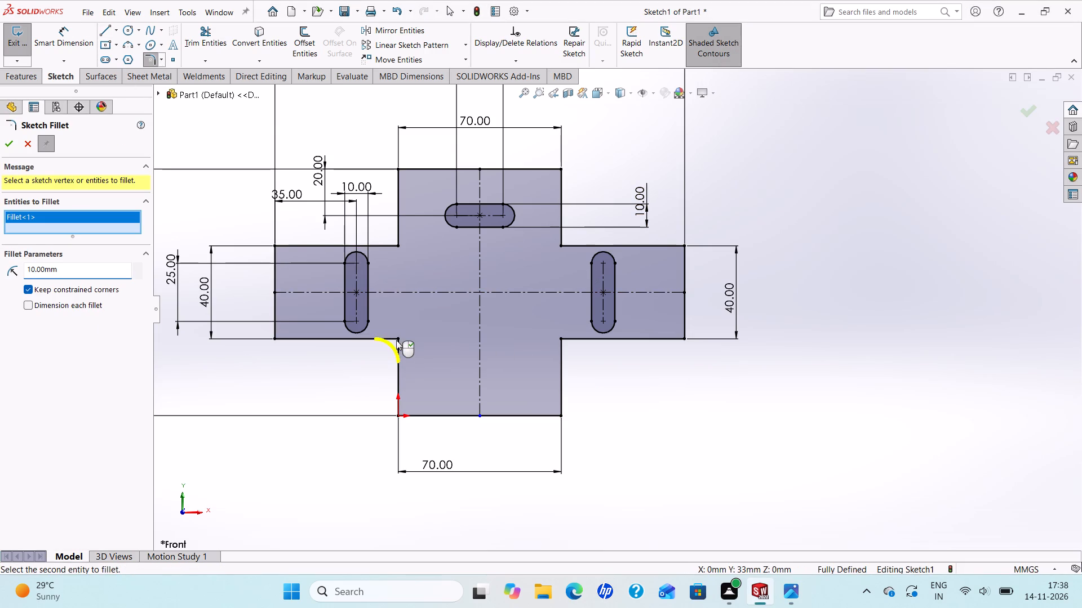
click(399, 248)
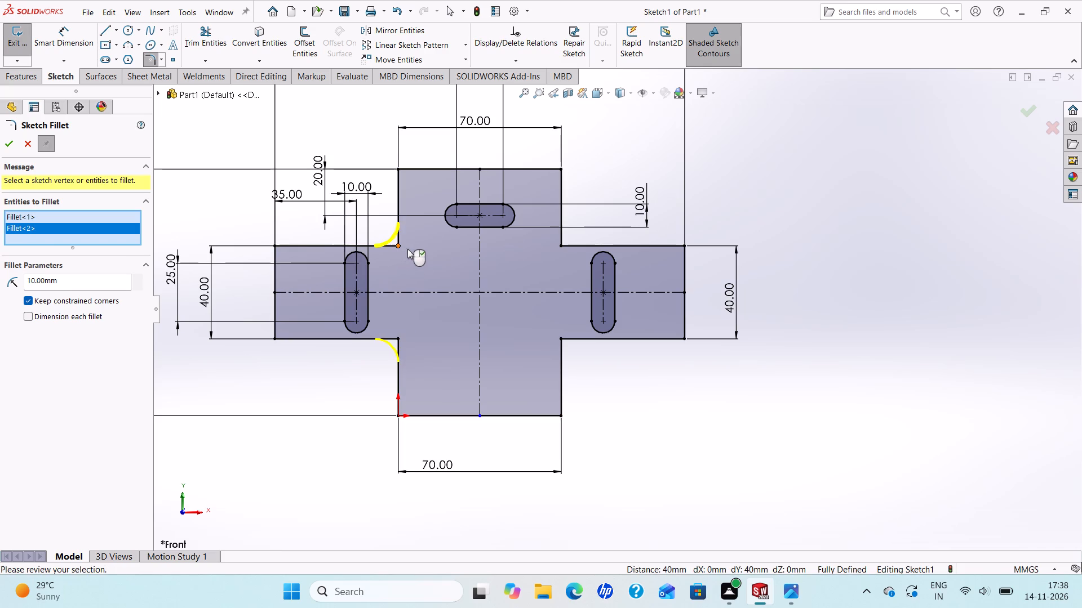
click(560, 247)
click(559, 339)
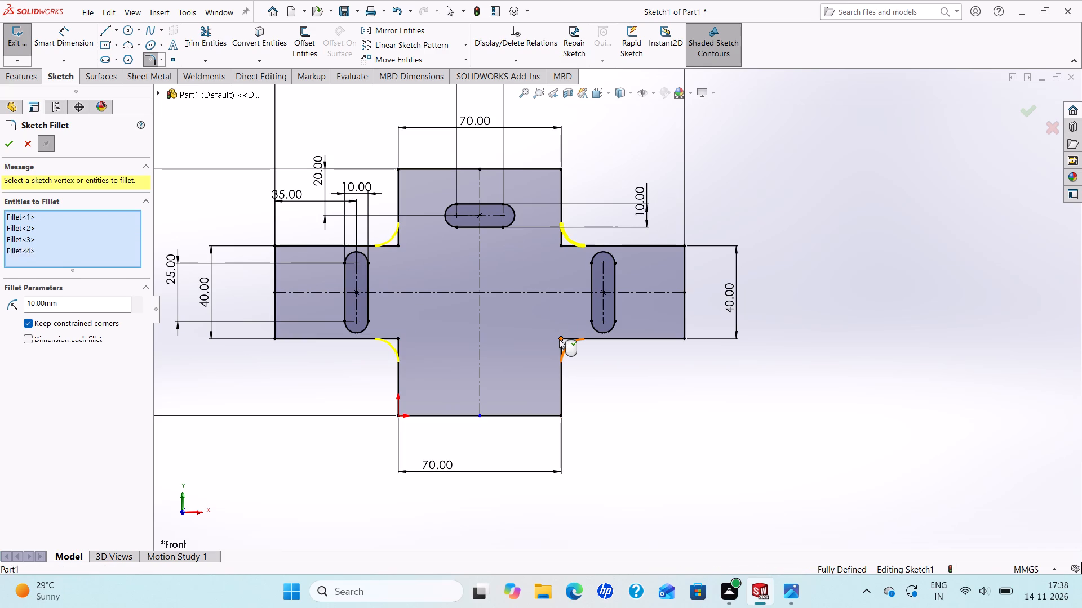
click(7, 146)
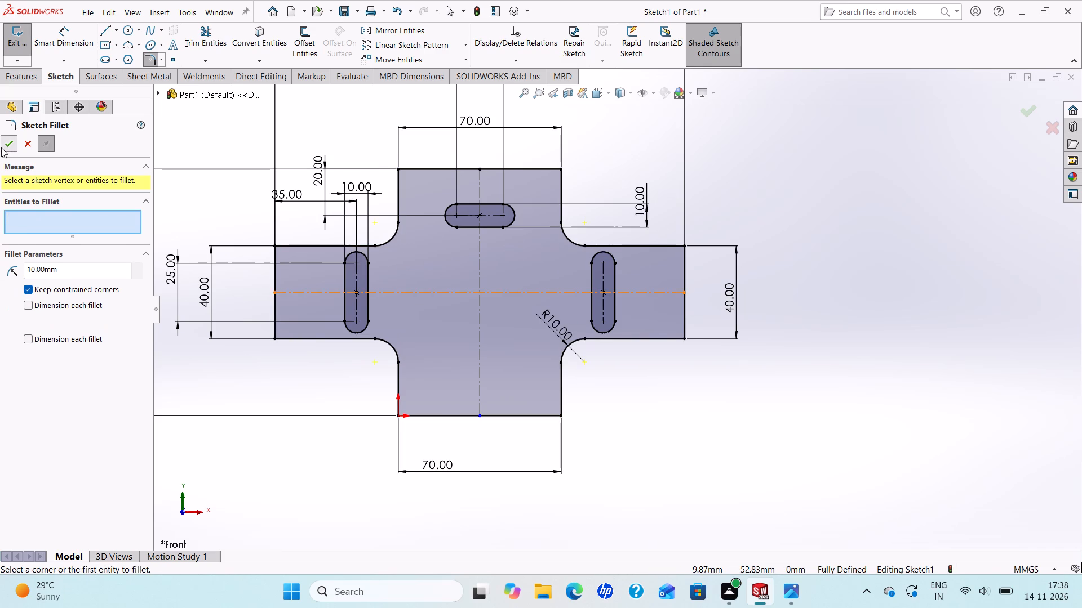
click(1, 147)
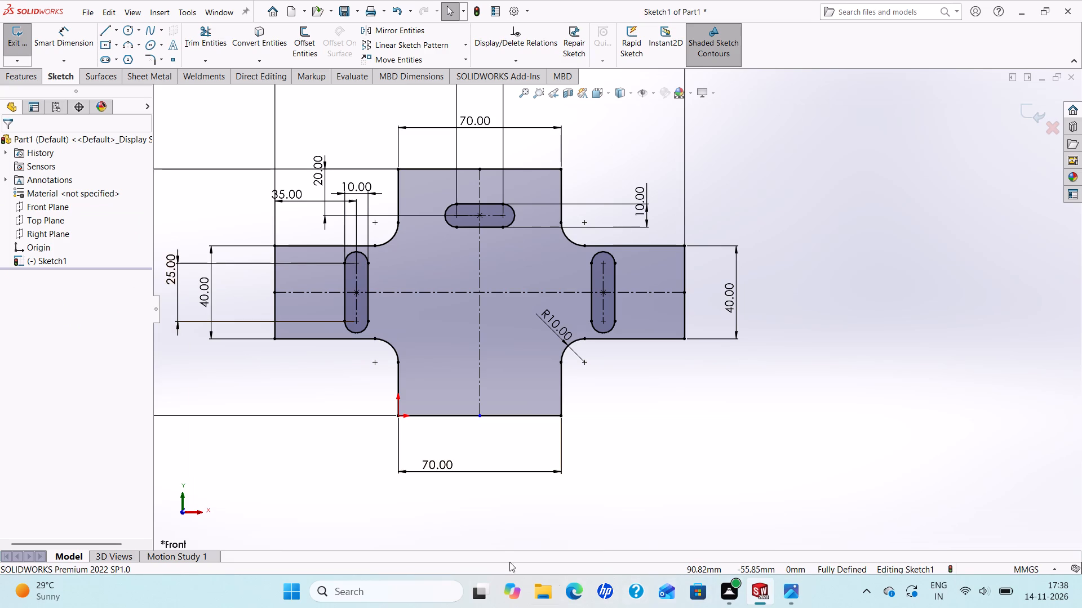
Switch to the reference drawing in Photos and compare its top view with the cross-shaped sketch, checking the slot positions and flange depths.
click(795, 586)
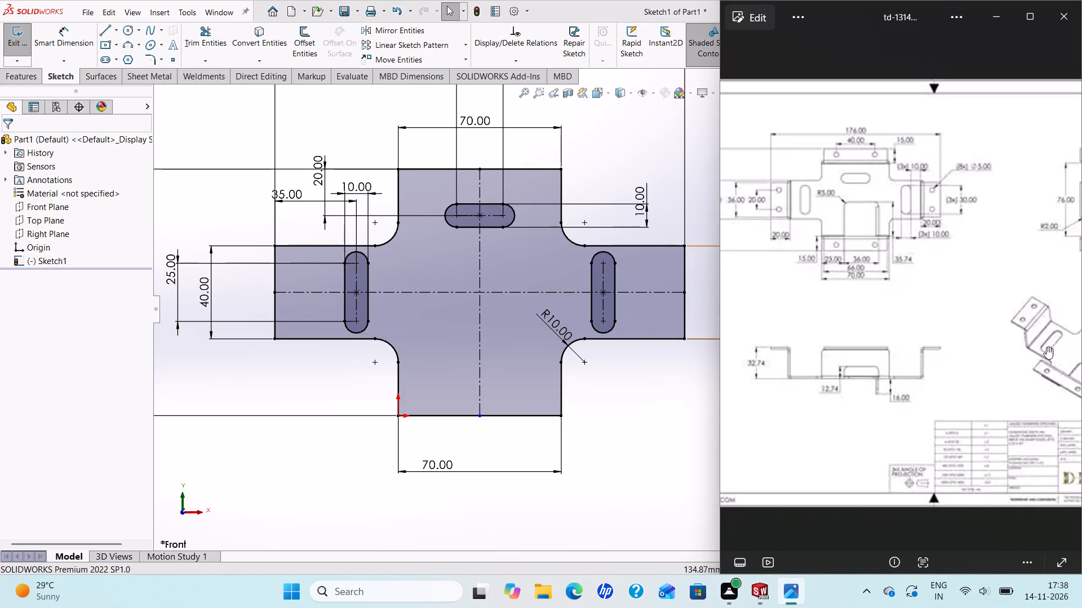
scroll(1046, 358, up, 2)
scroll(1046, 358, down, 6)
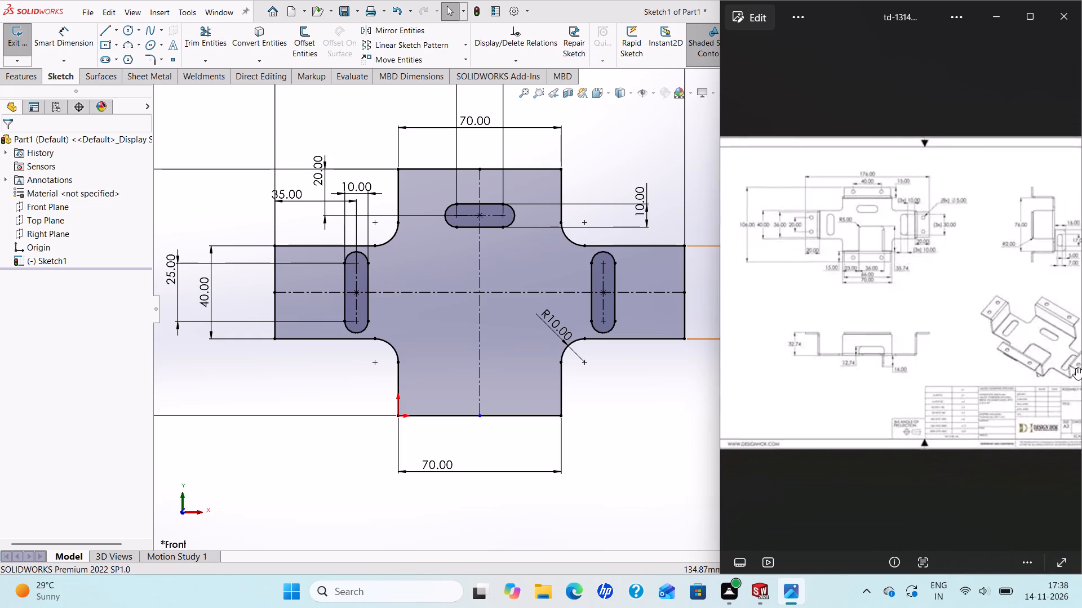
scroll(851, 271, up, 3)
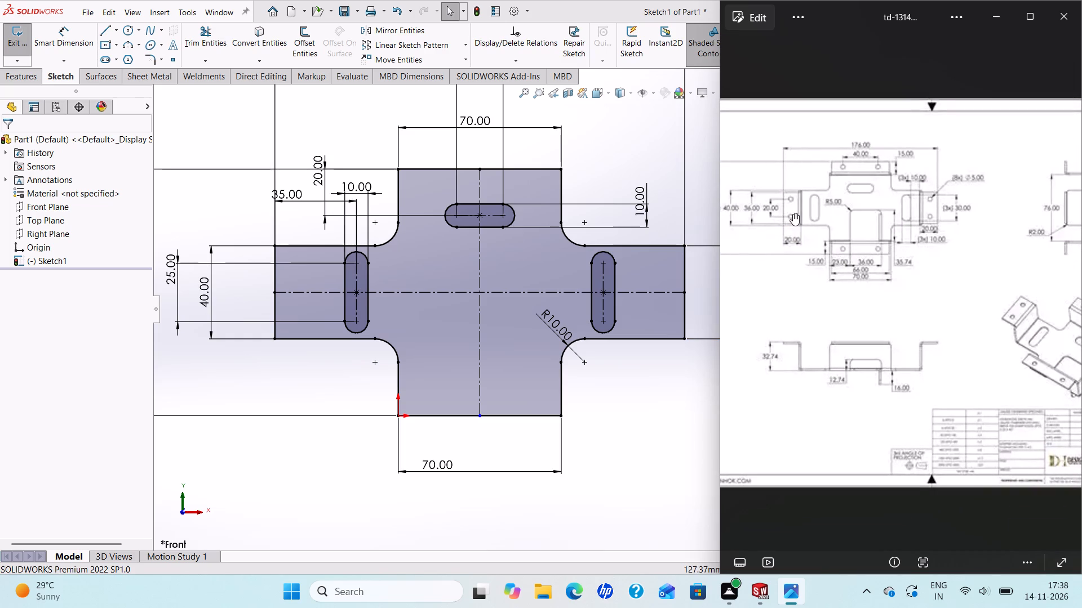
scroll(793, 213, down, 1)
scroll(793, 213, up, 3)
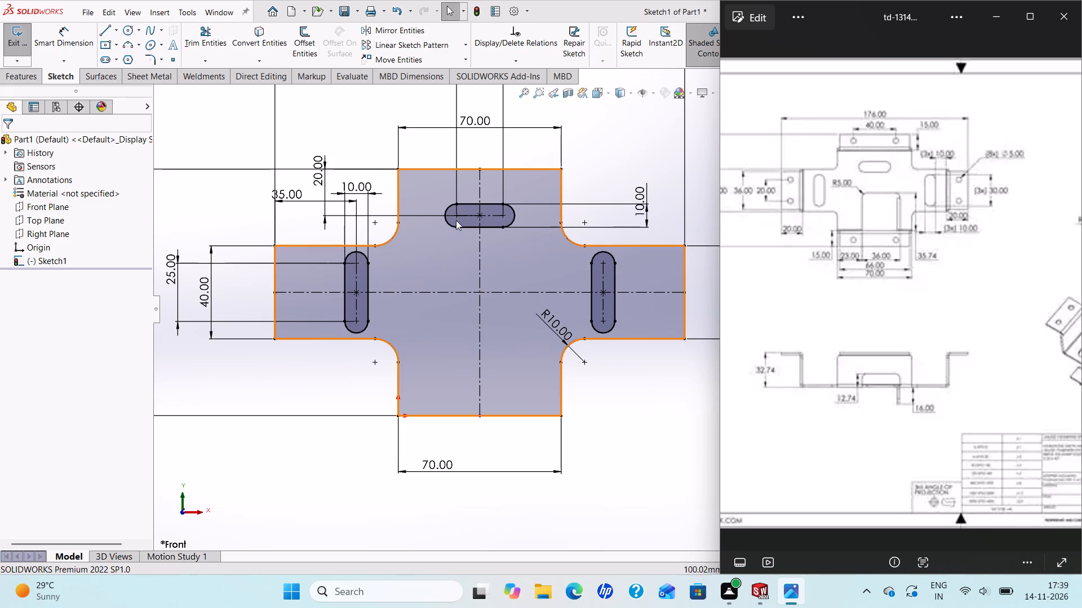
click(106, 30)
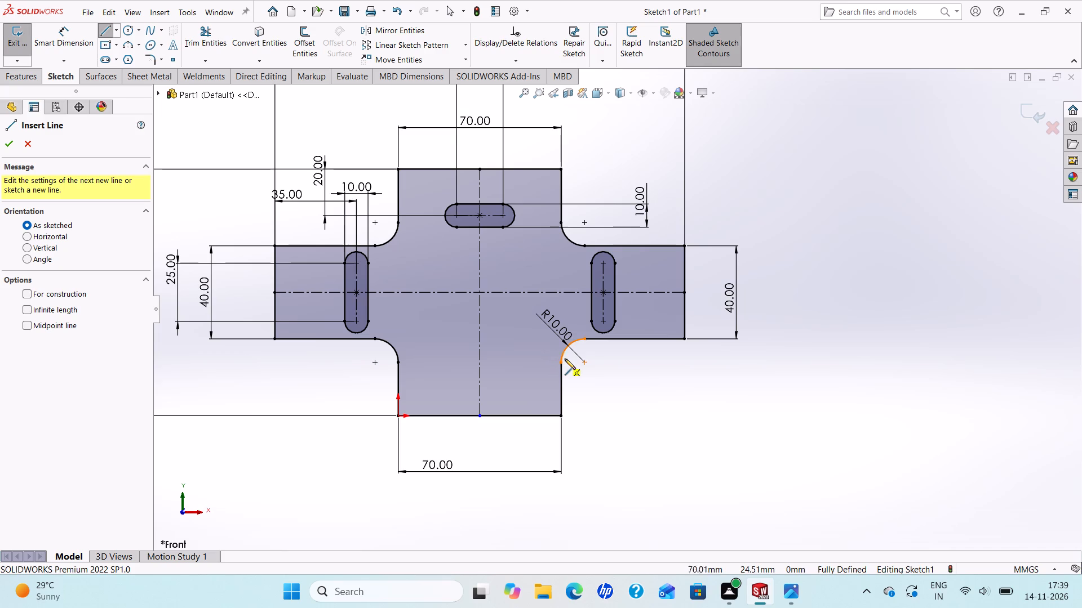
click(793, 585)
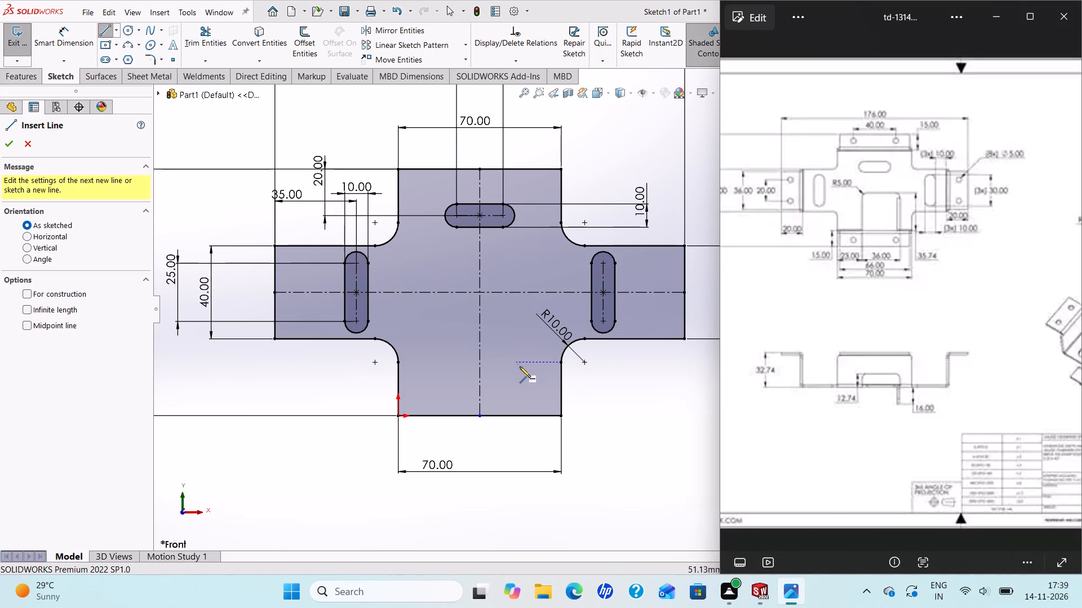
click(5, 140)
scroll(282, 225, up, 2)
scroll(565, 278, down, 2)
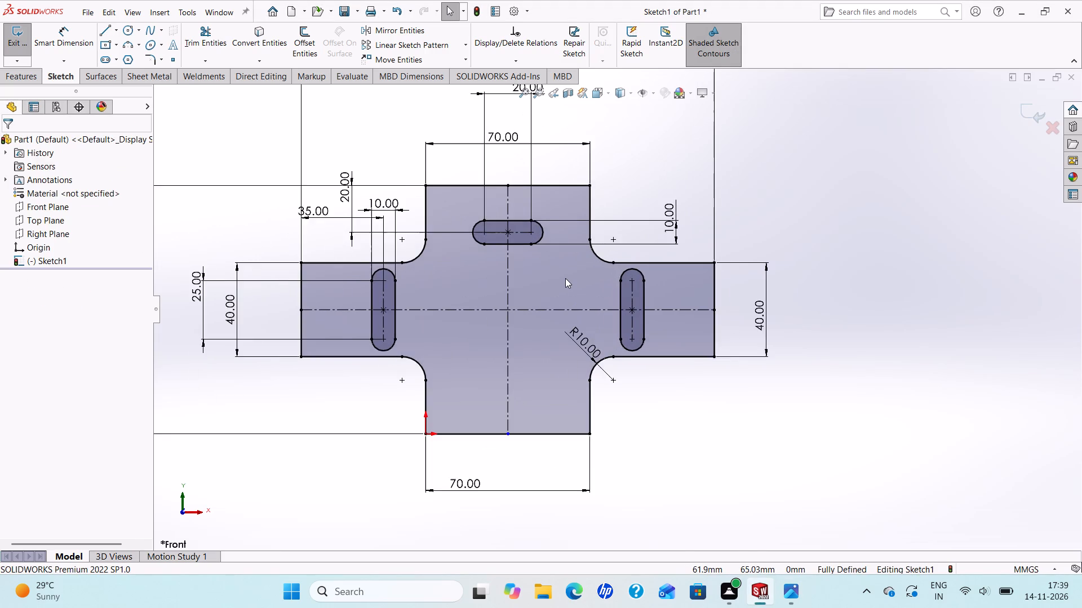
scroll(565, 278, up, 1)
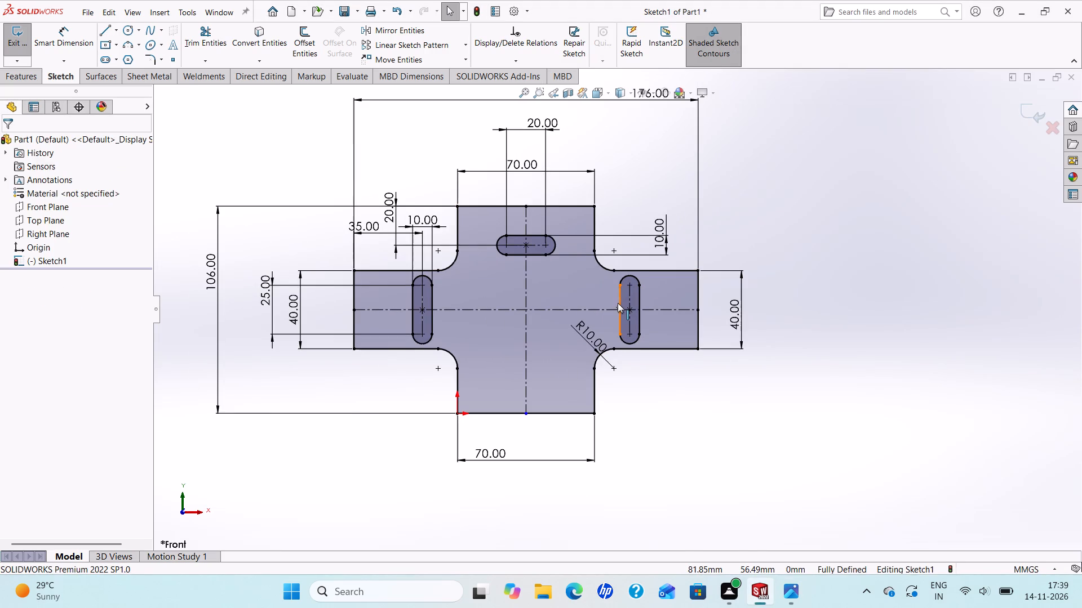
scroll(618, 303, down, 1)
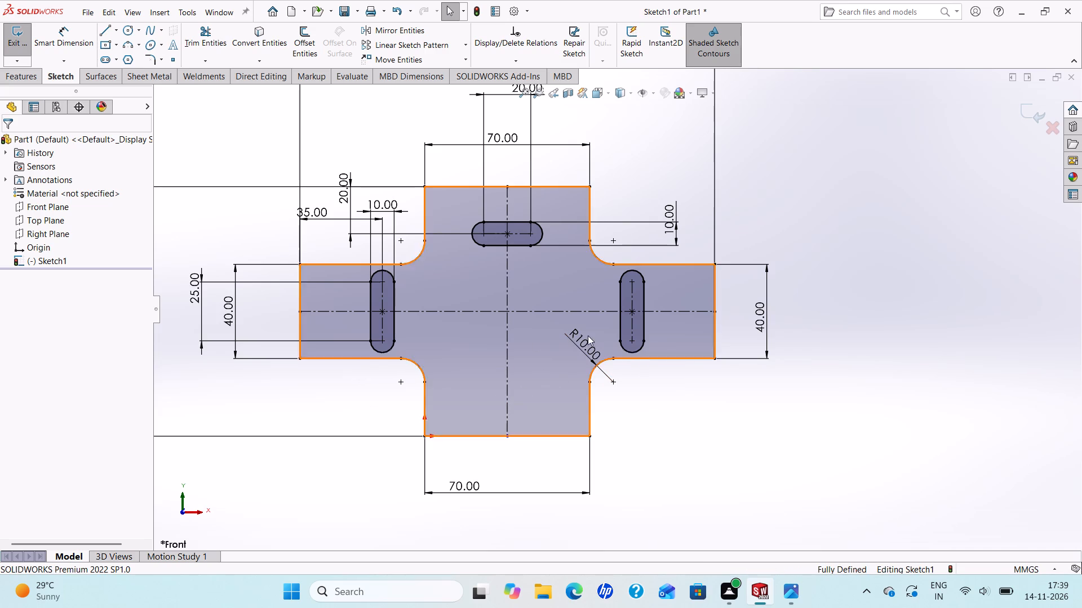
click(790, 587)
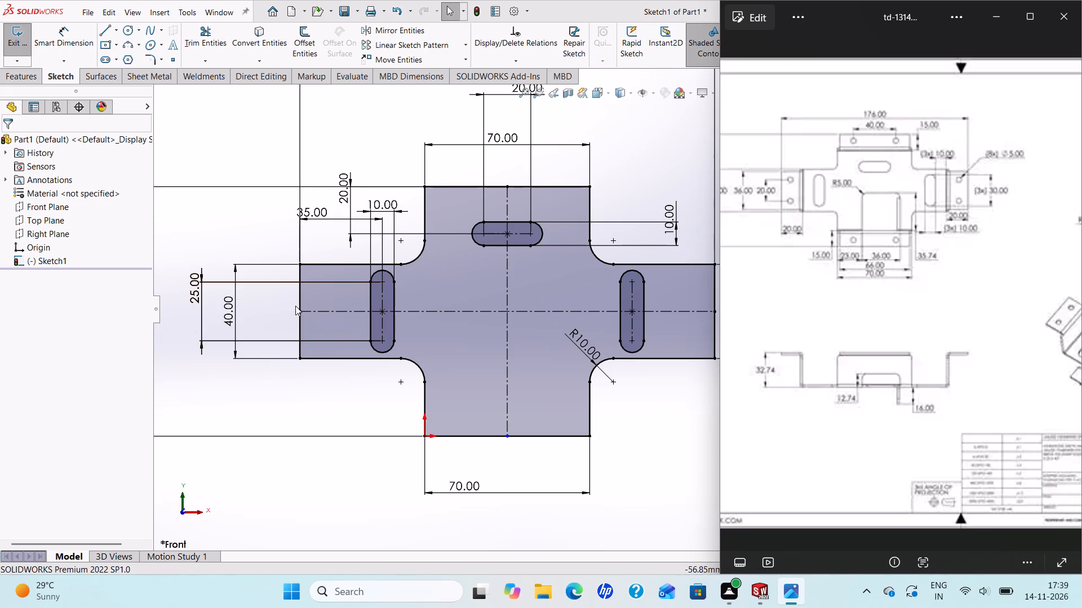
In the SOLIDWORKS sketch, set the left slot's distance from the outer end of the left arm to 40 mm.
click(323, 213)
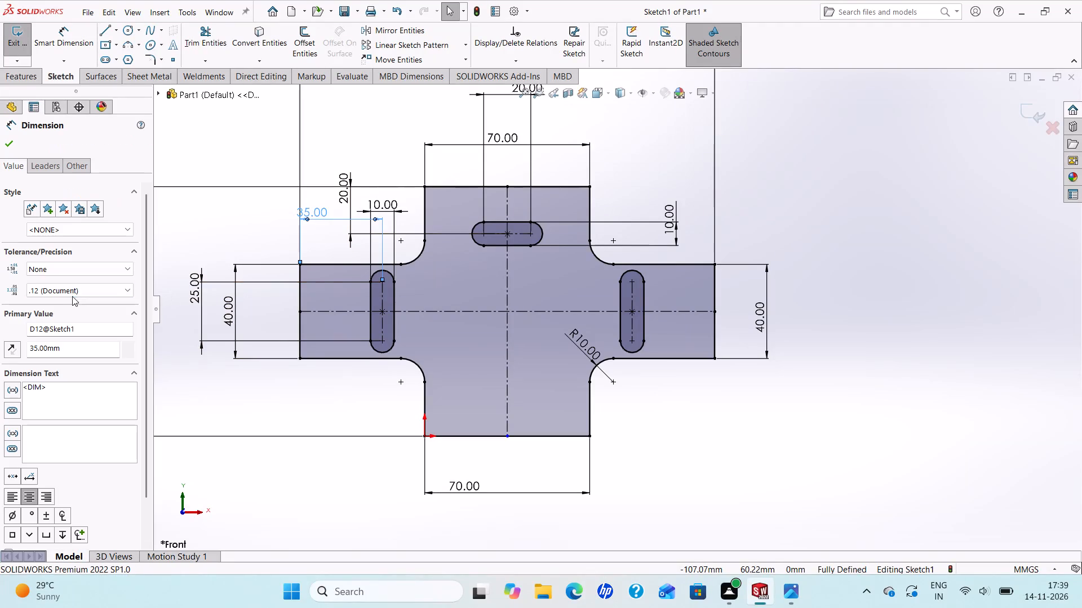
drag(71, 347, 32, 336)
drag(32, 336, 0, 341)
text(40)
key(Return)
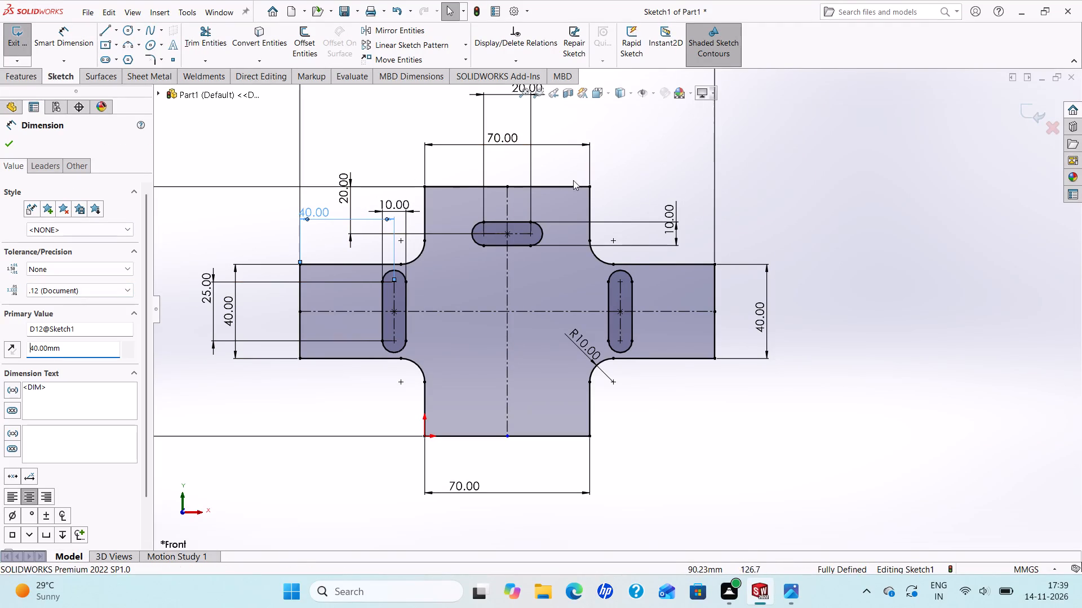
Set the upper slot's distance from the top edge of the cross to 30 mm.
scroll(556, 180, up, 1)
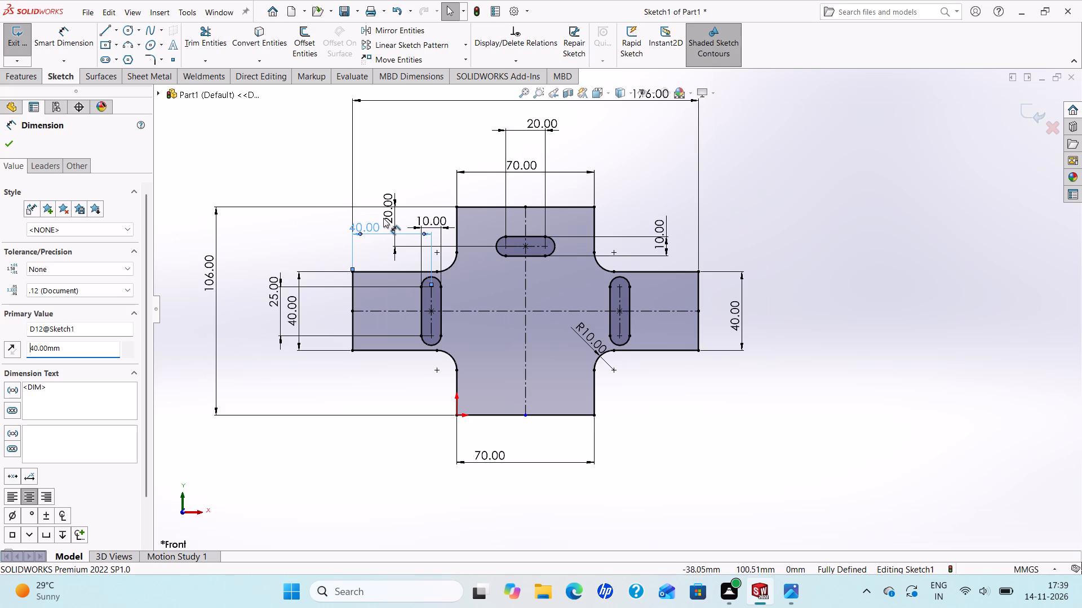
click(383, 218)
click(388, 216)
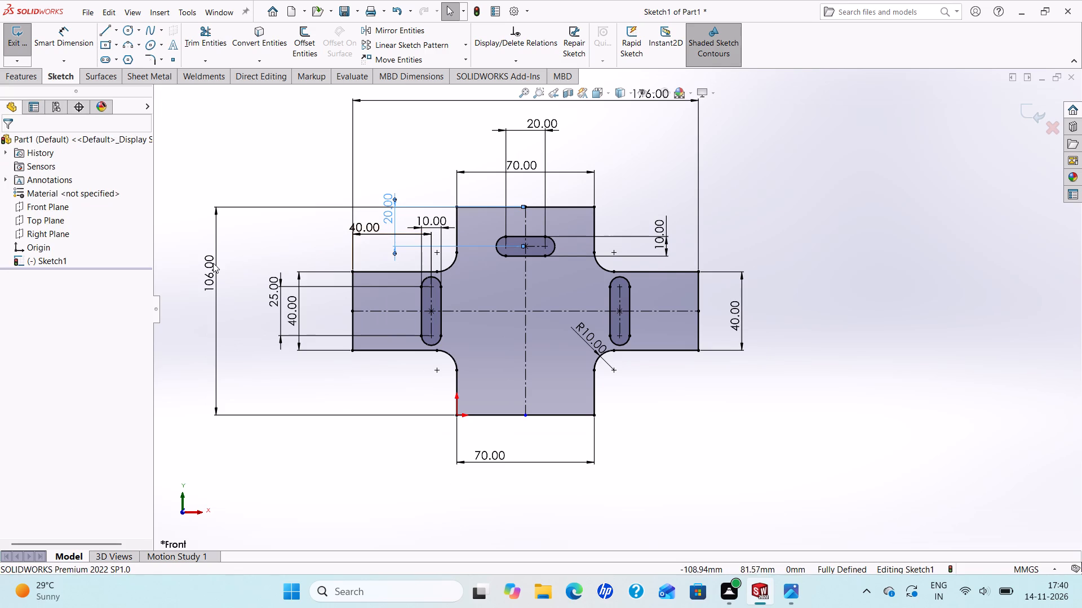
drag(71, 352, 45, 348)
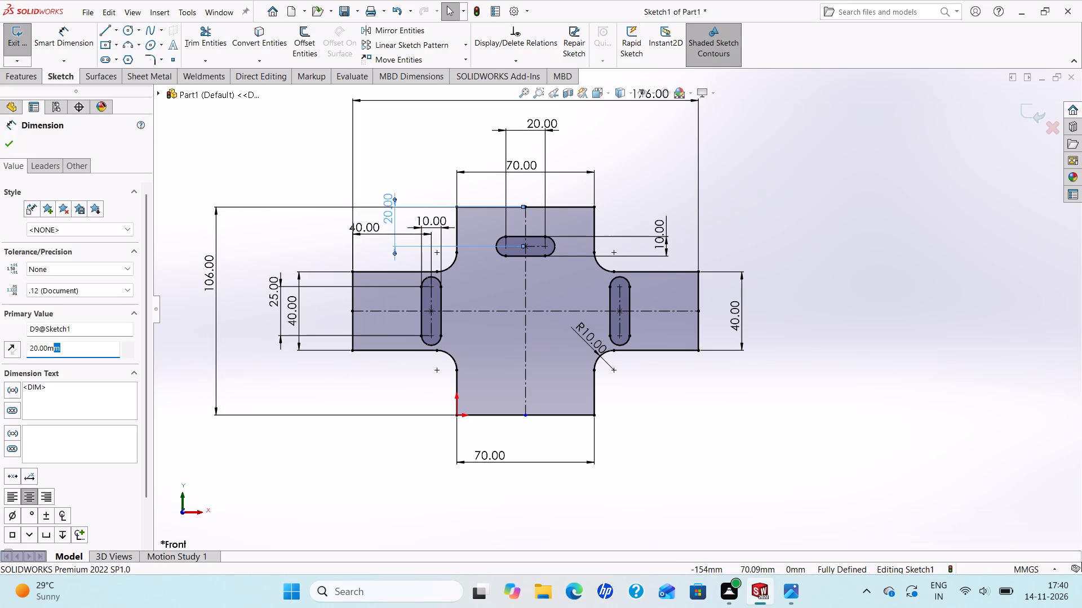
drag(45, 348, 0, 351)
text(30)
key(Return)
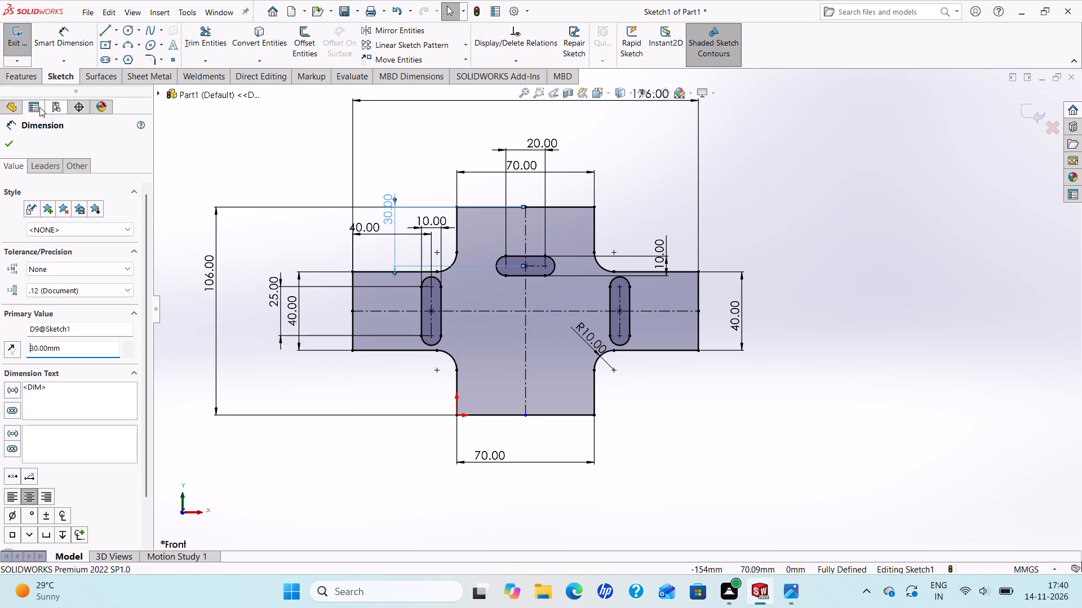
click(9, 144)
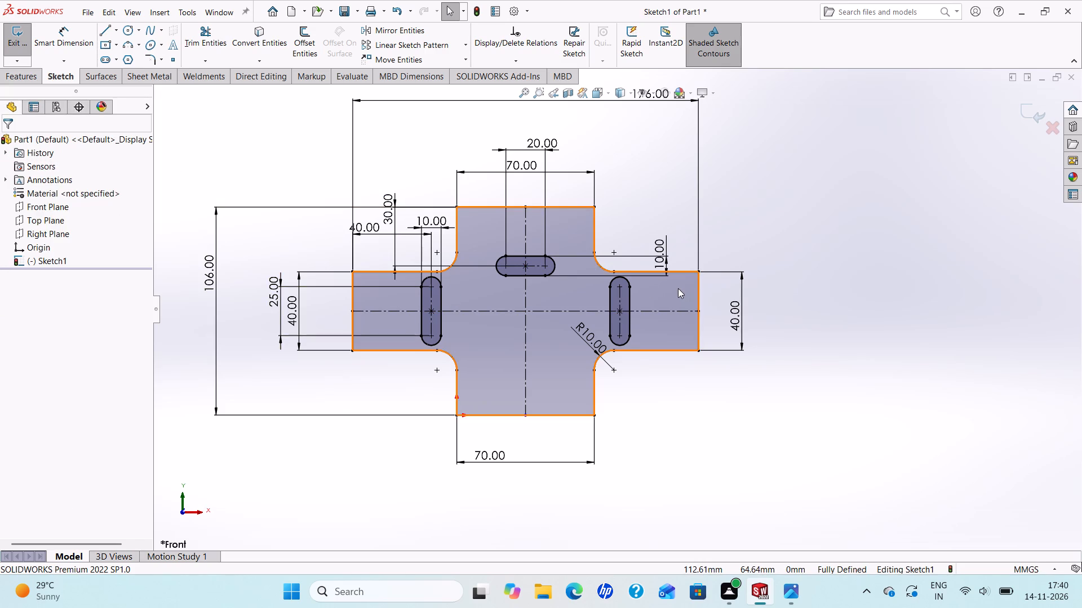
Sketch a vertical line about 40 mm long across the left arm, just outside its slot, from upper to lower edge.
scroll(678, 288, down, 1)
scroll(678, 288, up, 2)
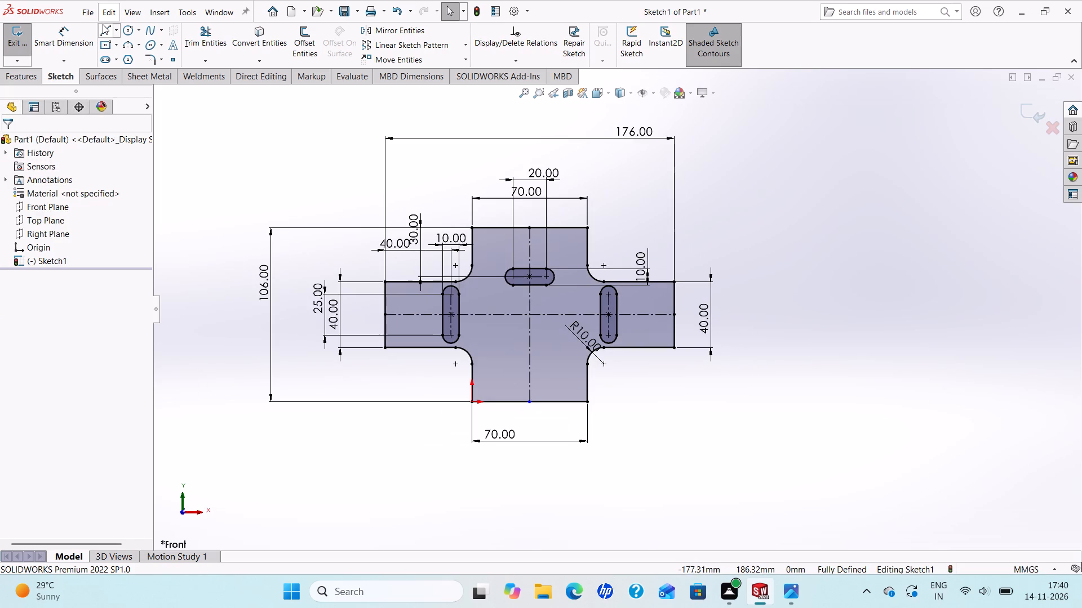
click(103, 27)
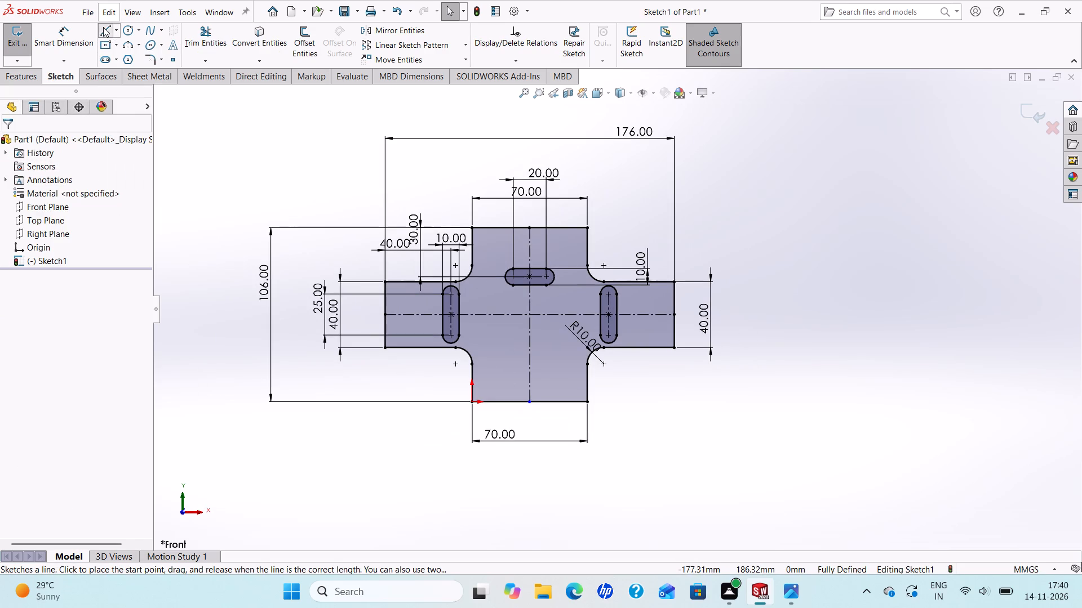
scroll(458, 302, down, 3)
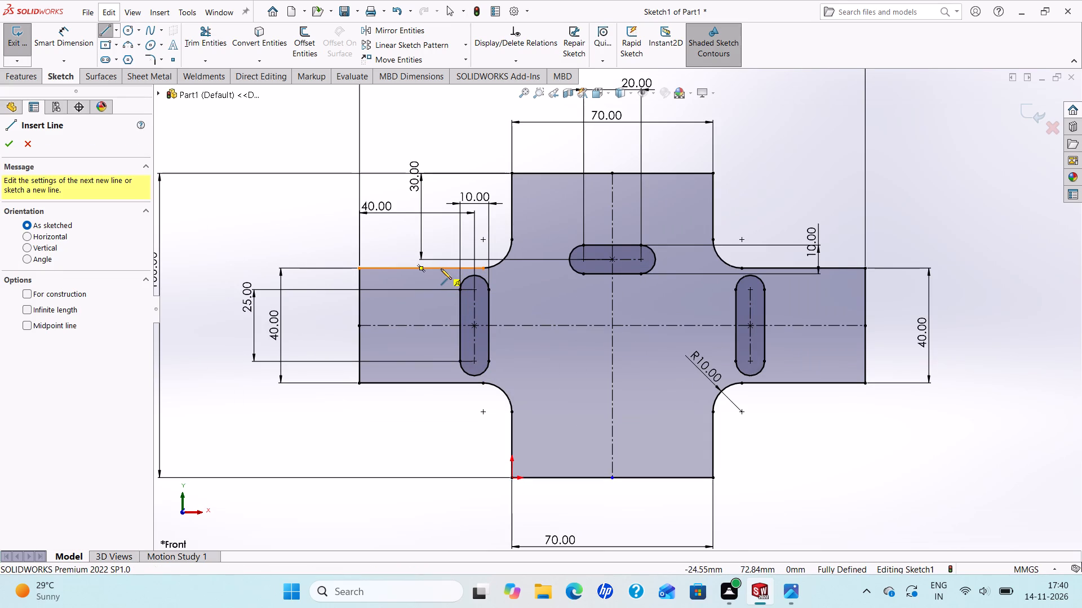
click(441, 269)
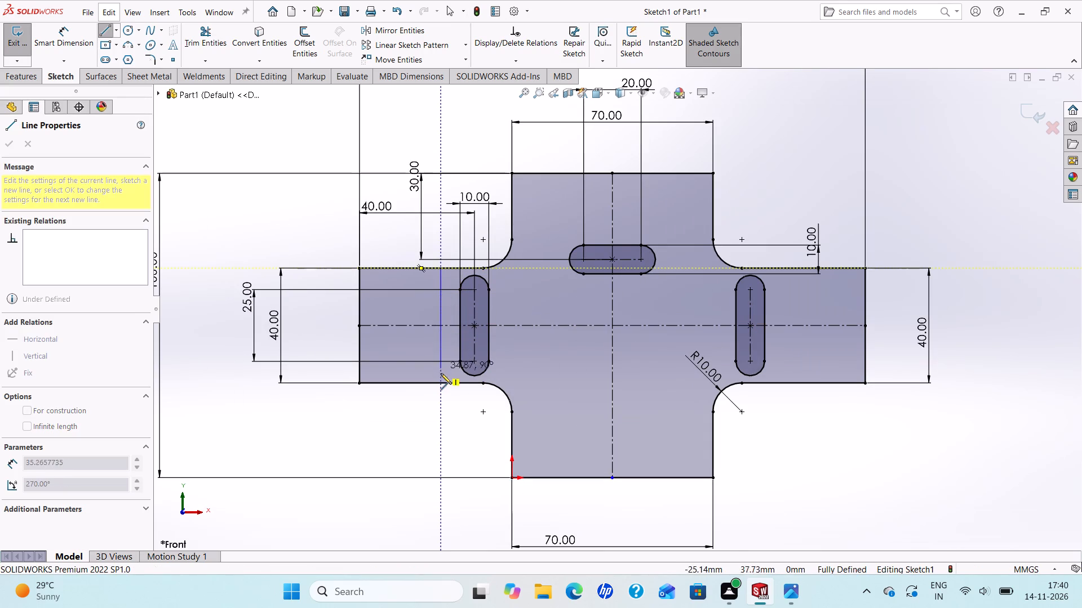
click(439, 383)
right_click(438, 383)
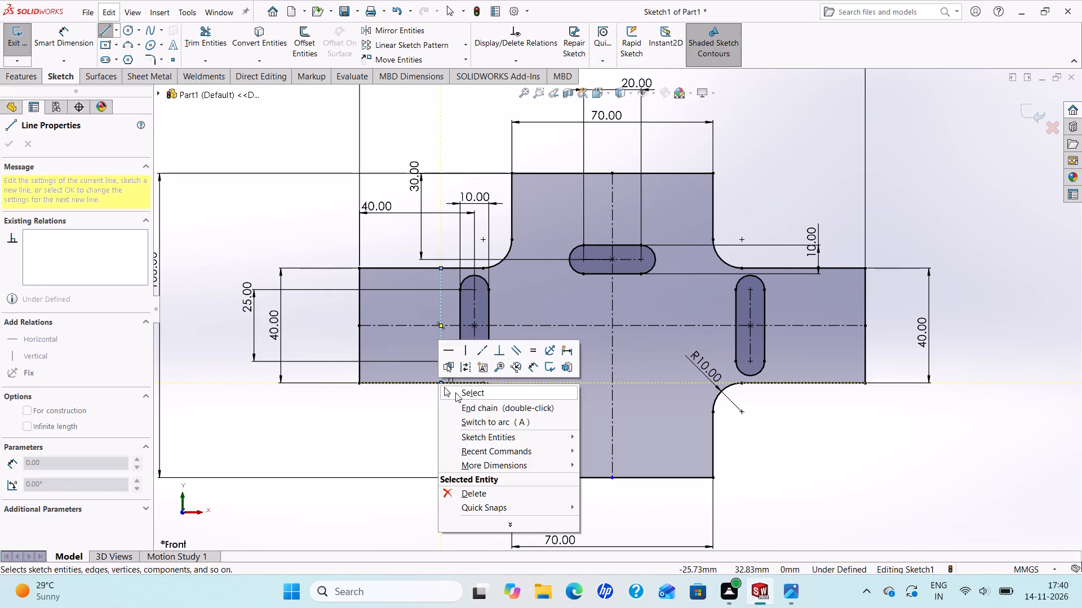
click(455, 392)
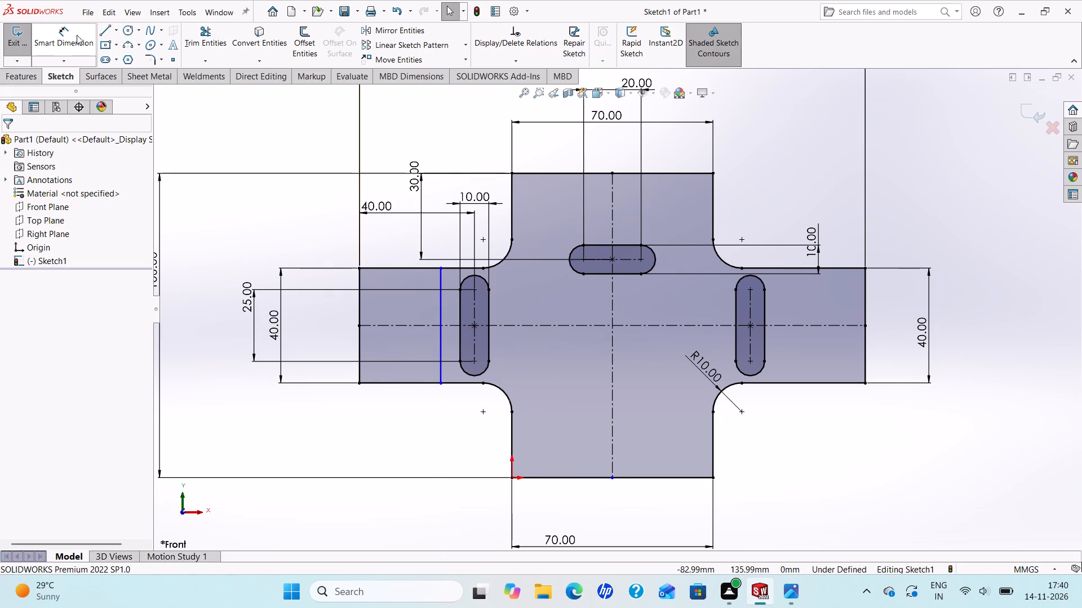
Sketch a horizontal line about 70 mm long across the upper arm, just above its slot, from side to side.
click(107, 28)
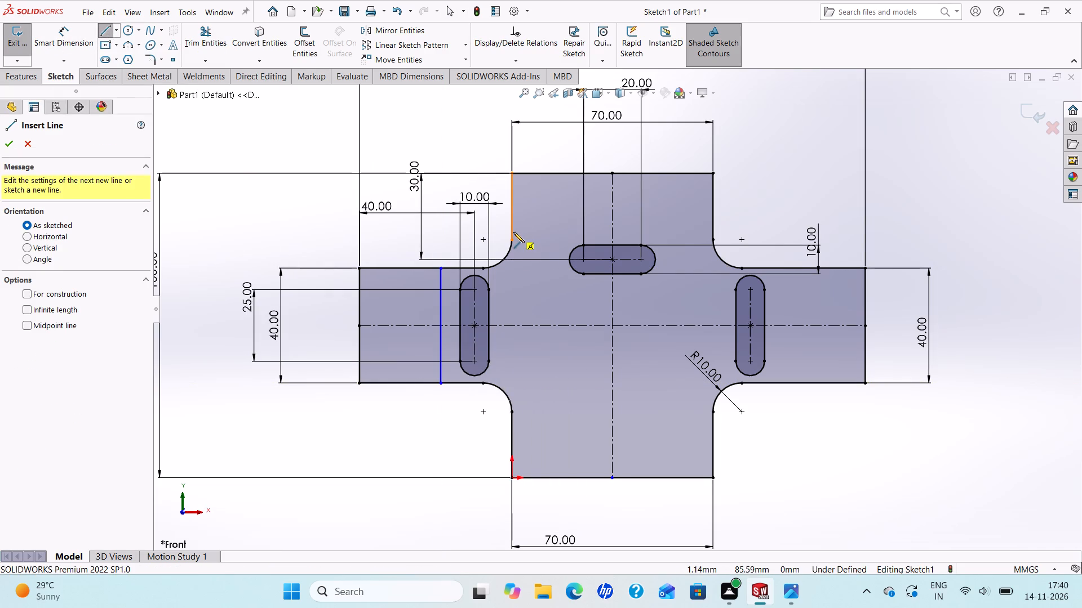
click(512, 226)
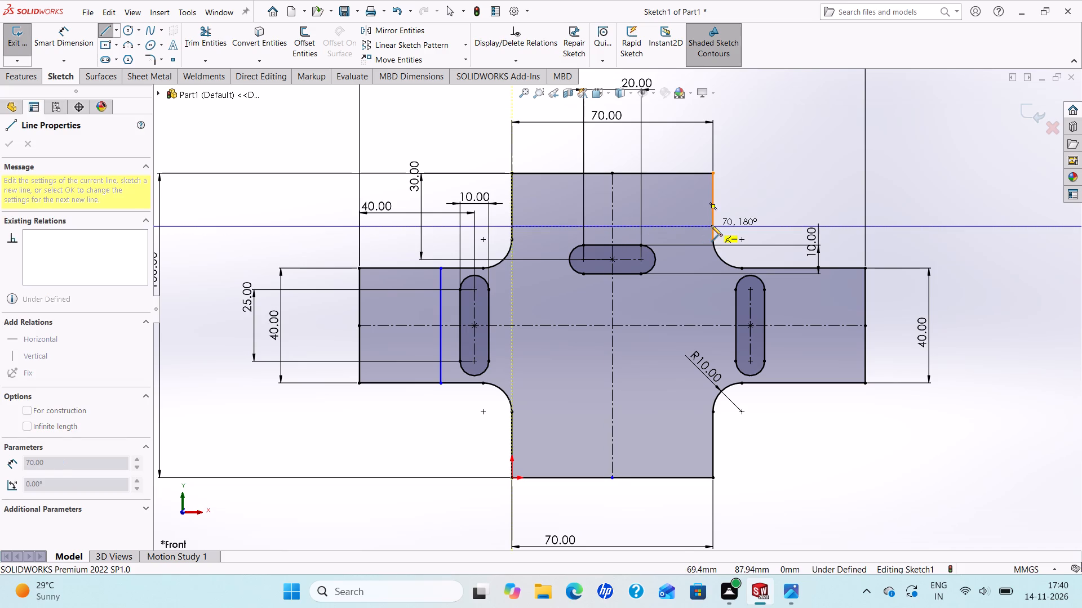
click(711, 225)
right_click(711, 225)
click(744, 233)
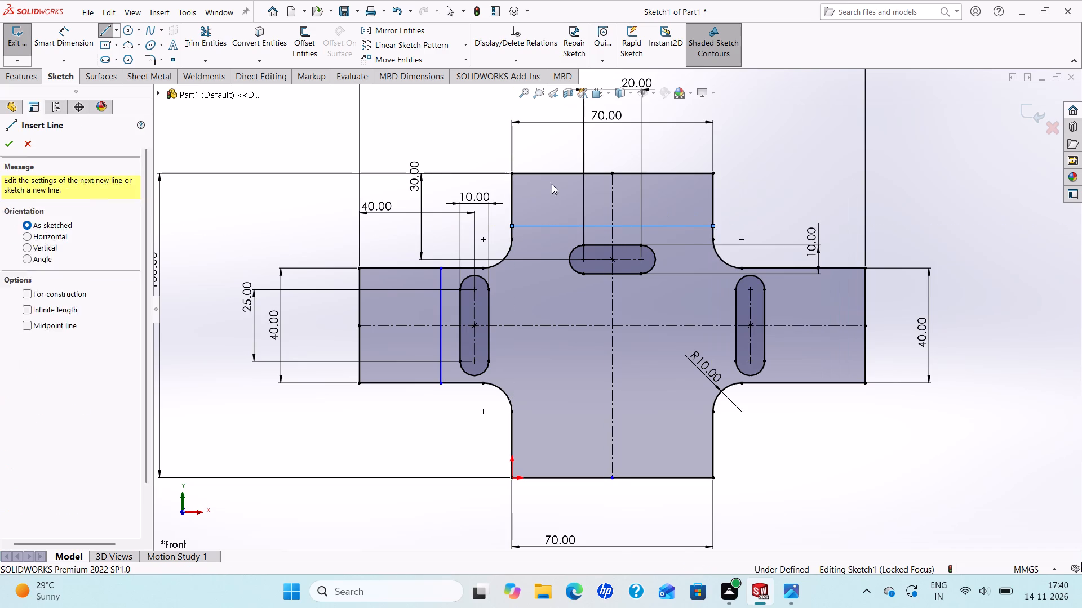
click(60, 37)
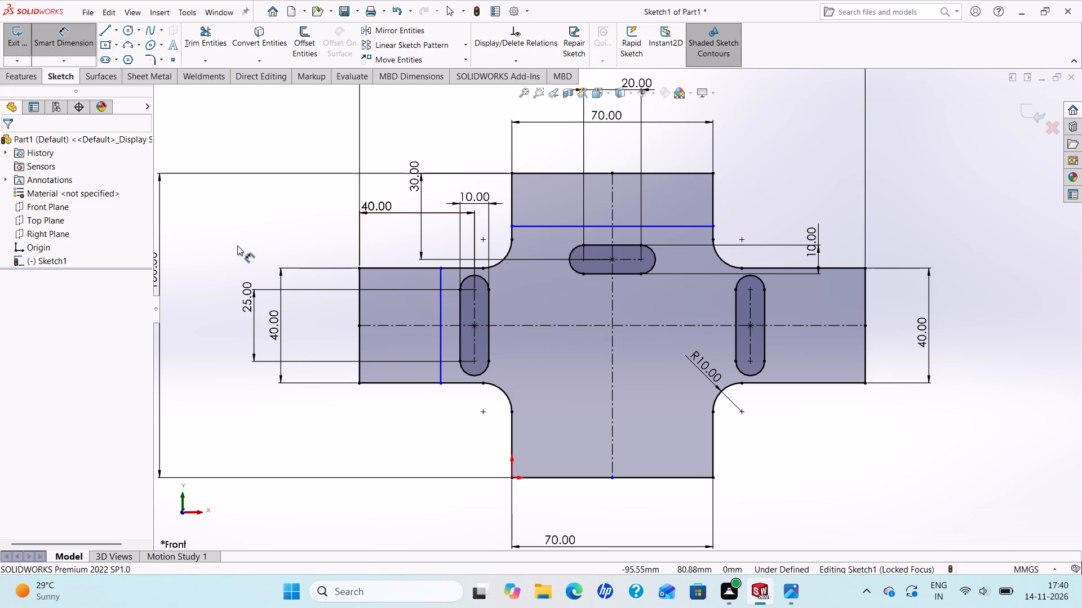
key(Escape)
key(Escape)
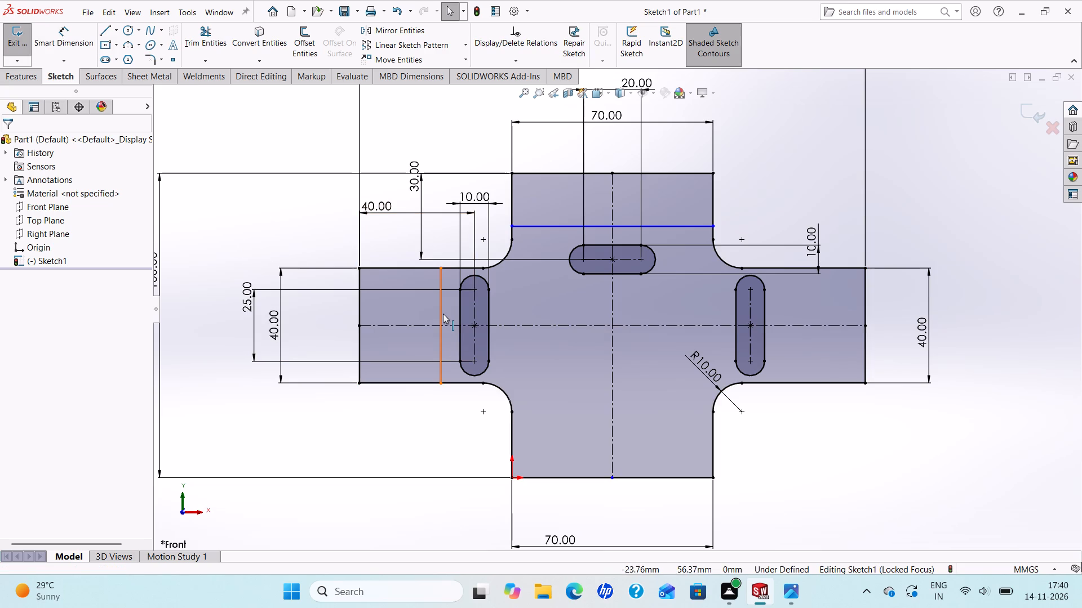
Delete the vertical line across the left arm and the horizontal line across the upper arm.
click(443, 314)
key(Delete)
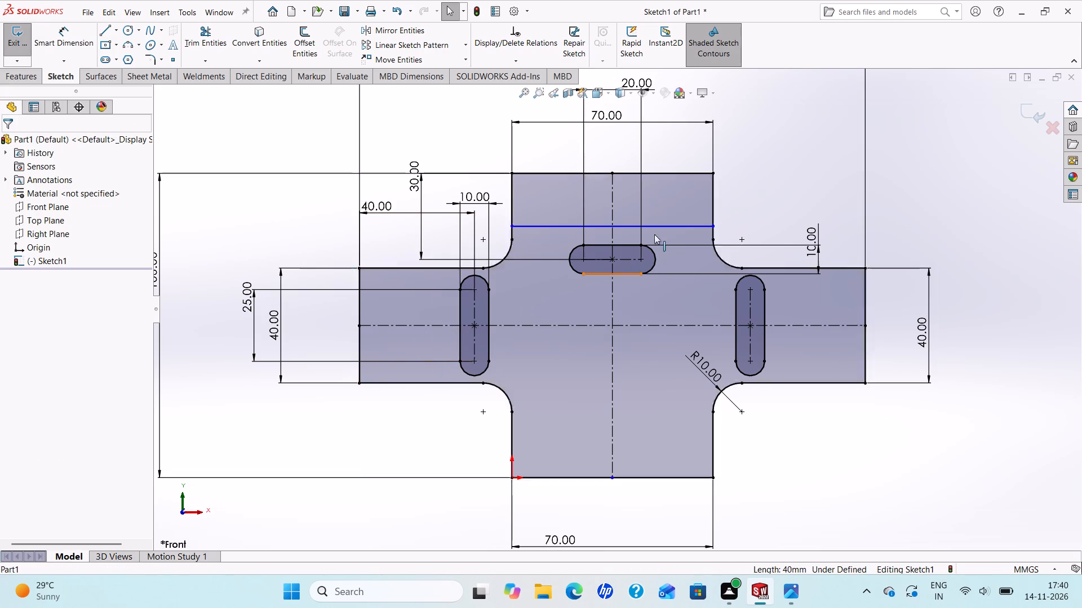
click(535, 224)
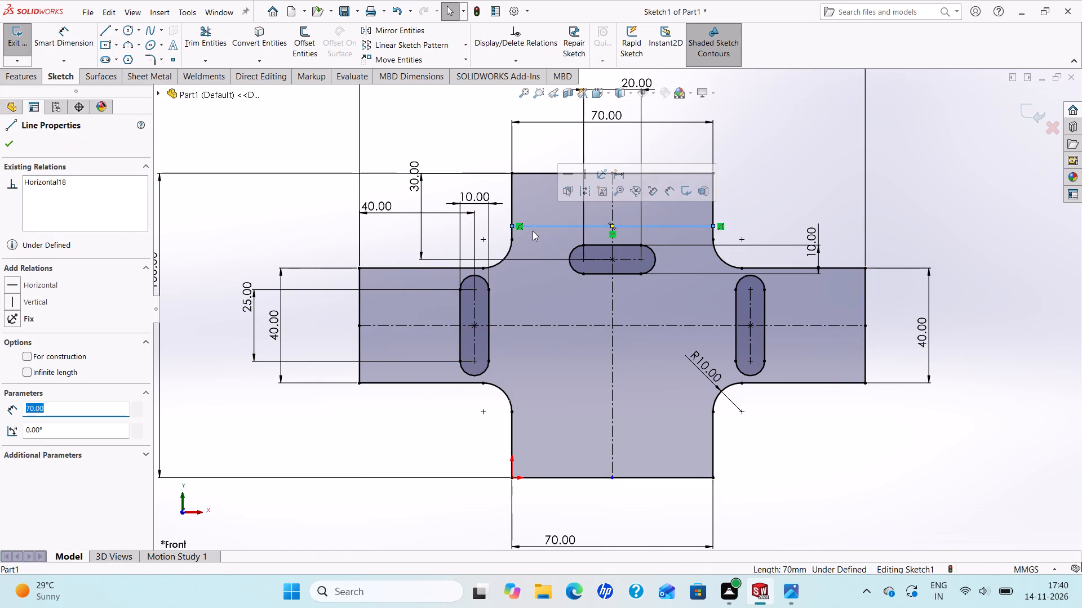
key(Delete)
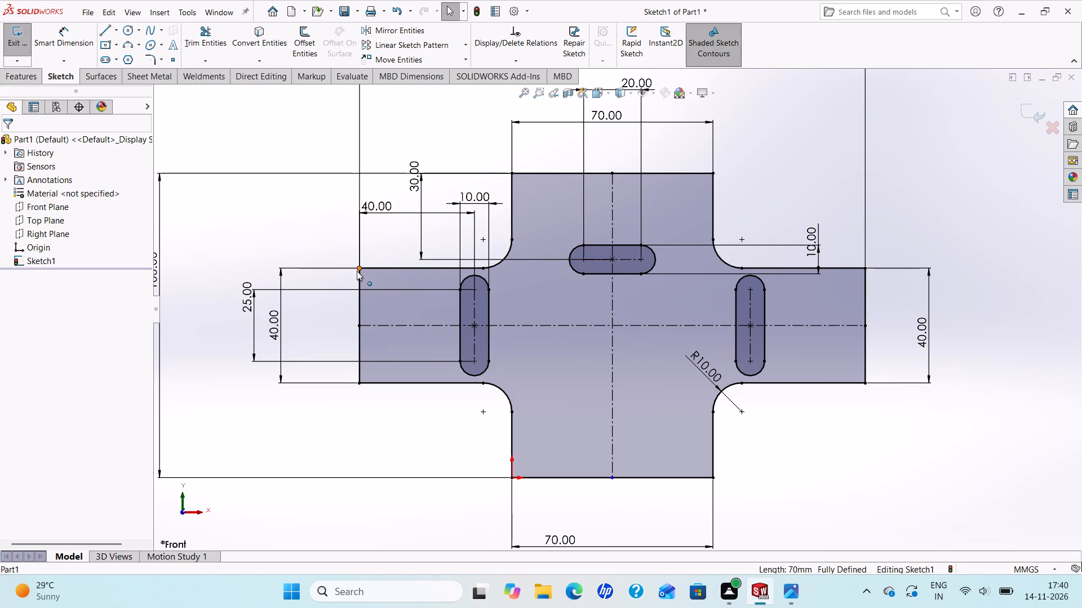
Set the upper slot's distance from the top edge of the cross to 35 mm.
click(415, 191)
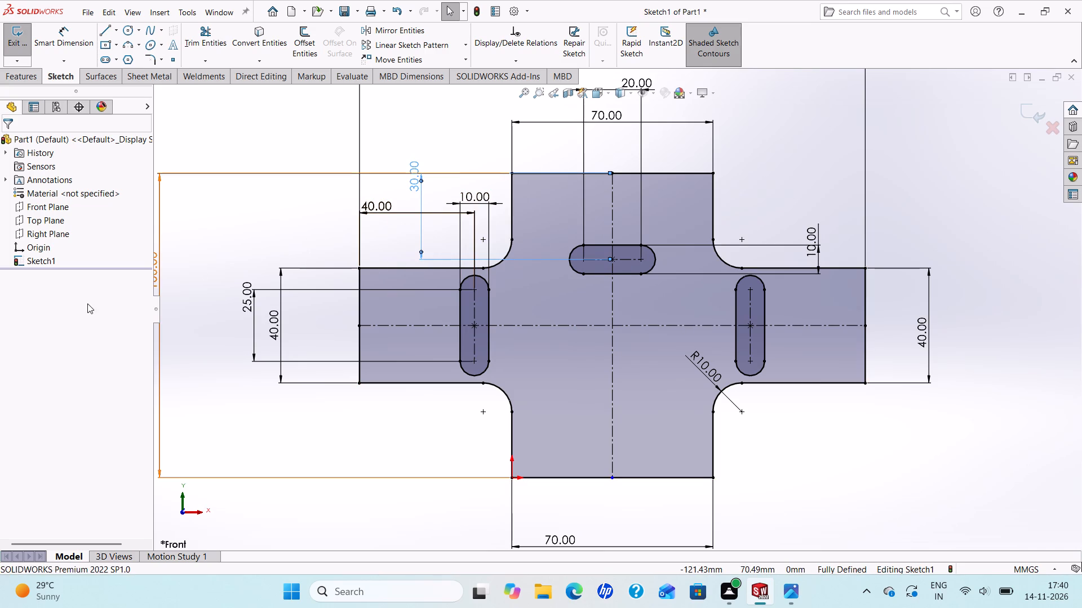
drag(69, 346, 69, 346)
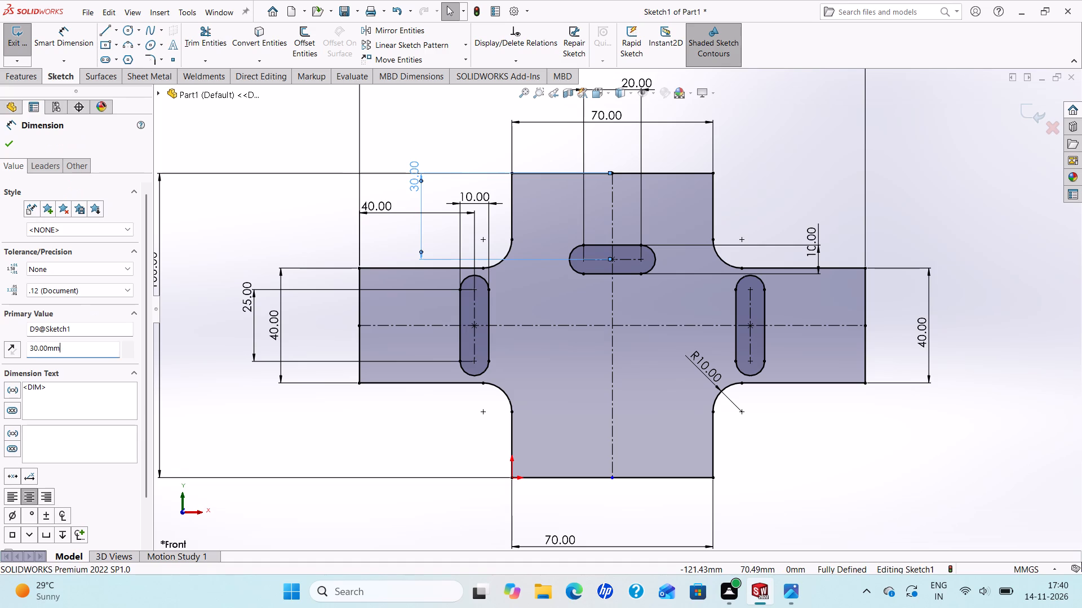
drag(69, 346, 1, 345)
text(35)
key(Return)
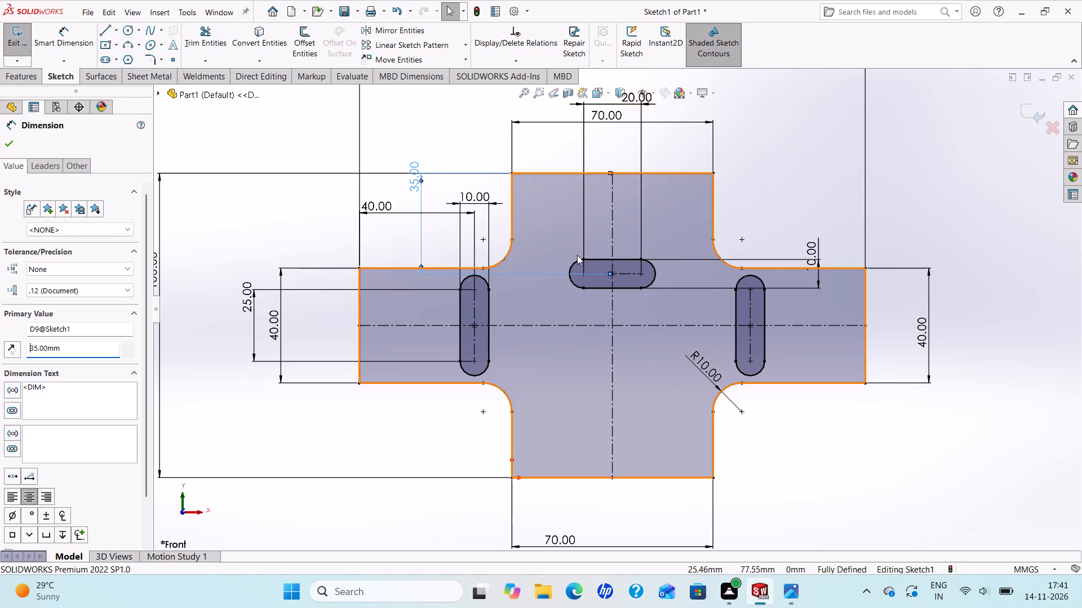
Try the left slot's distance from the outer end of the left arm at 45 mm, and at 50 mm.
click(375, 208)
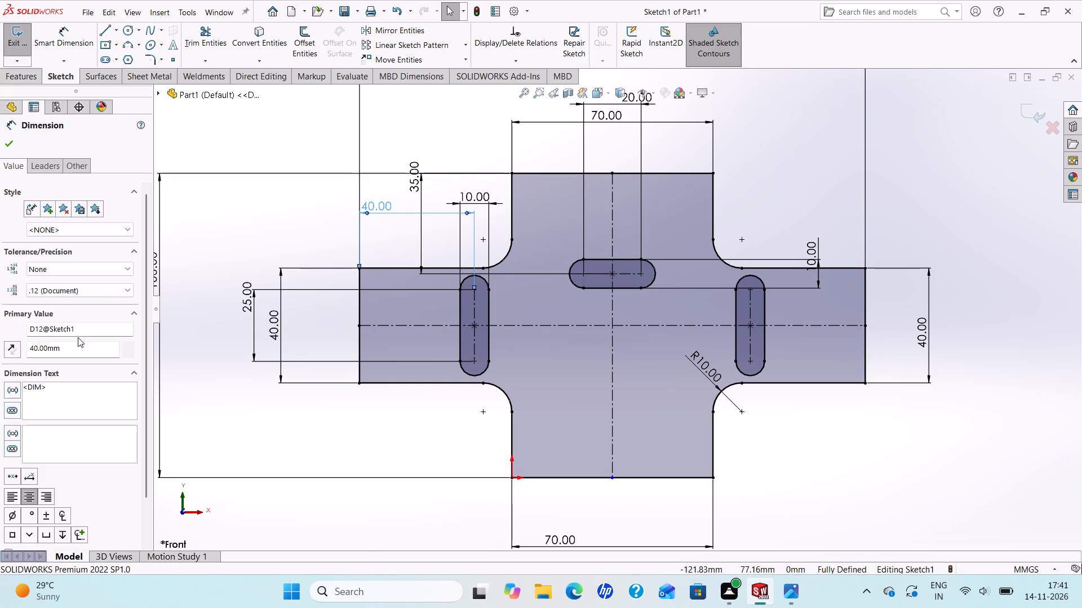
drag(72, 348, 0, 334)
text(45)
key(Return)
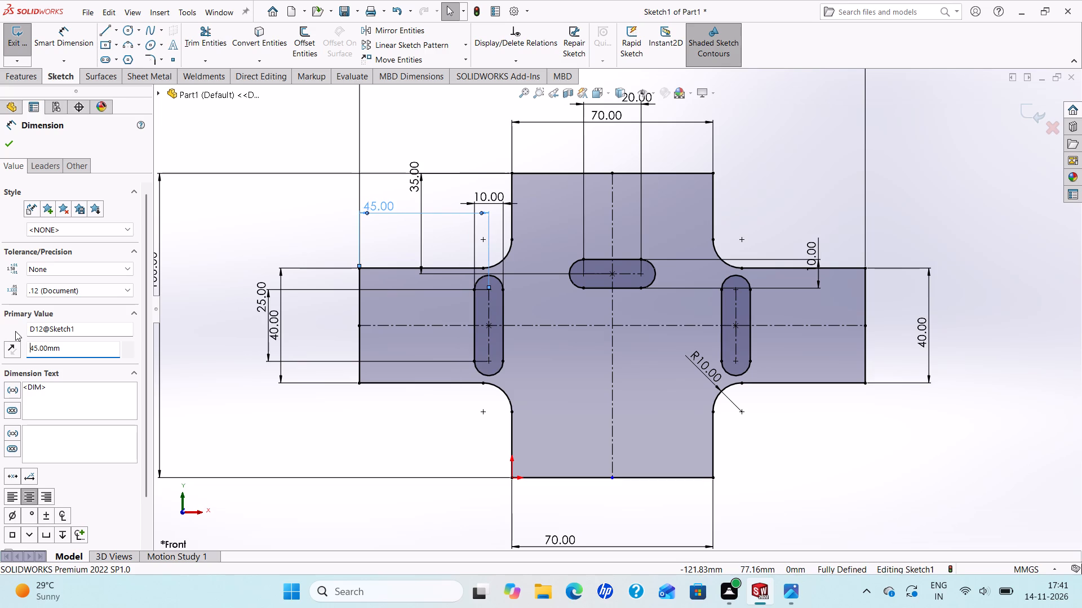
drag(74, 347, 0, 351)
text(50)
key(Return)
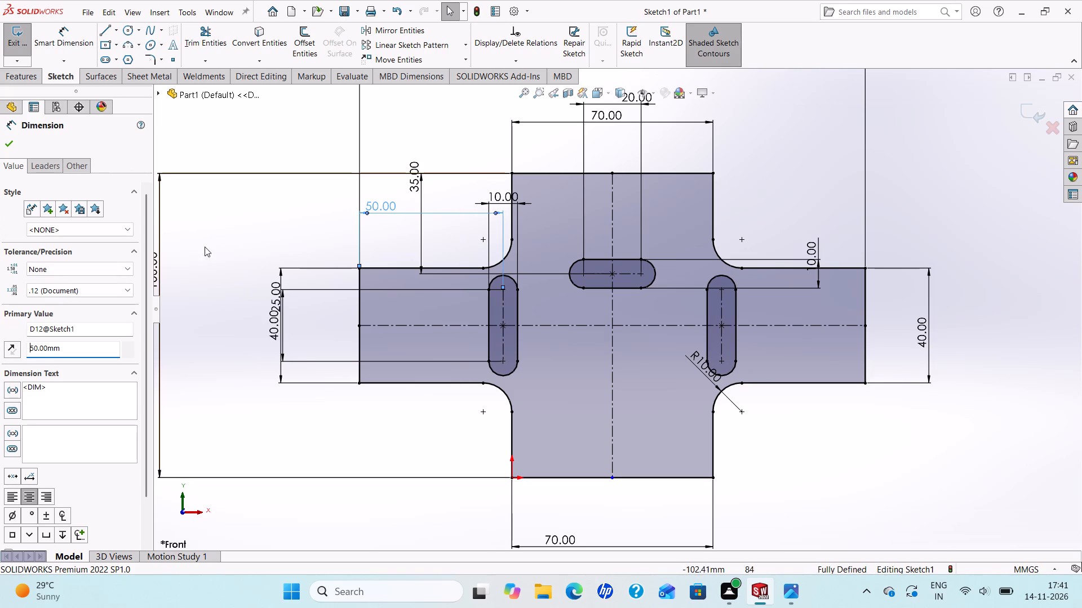
Set the left slot's distance from the outer end of the left arm to 52 mm.
drag(64, 349, 14, 338)
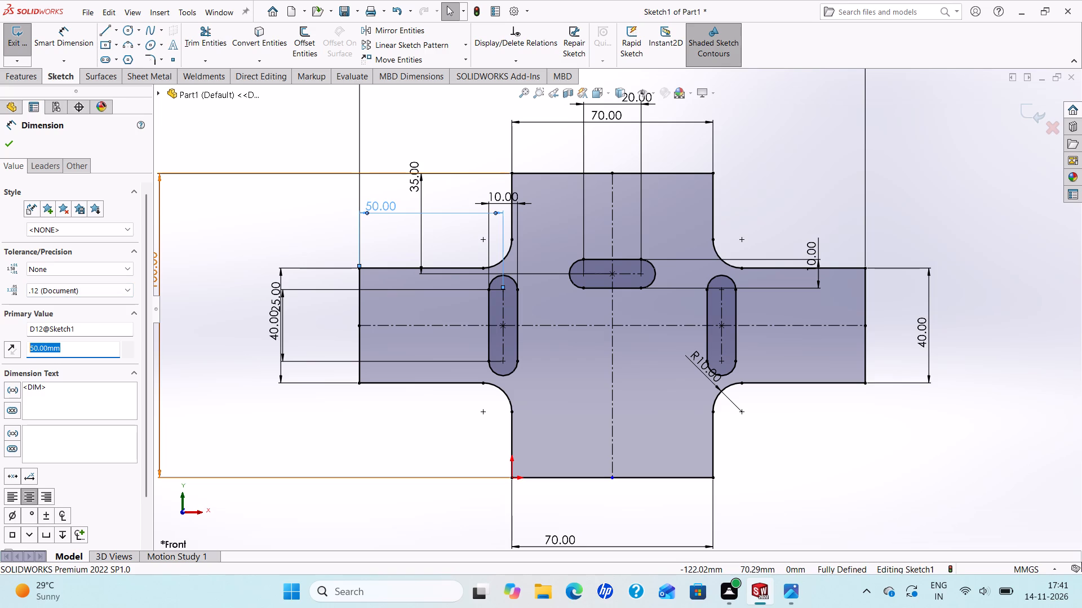
drag(14, 338, 12, 338)
key(2)
key(BackSpace)
text(52)
key(Return)
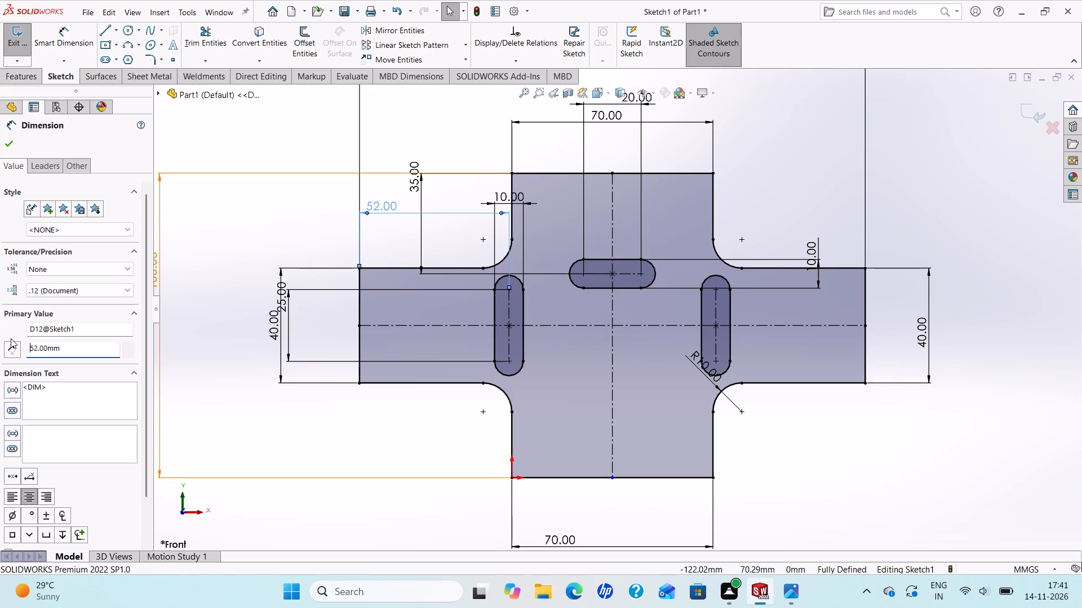
click(14, 140)
Sketch a 40 mm vertical line across the left arm, joining the inner ends of its upper and lower edges at the fillets.
click(104, 26)
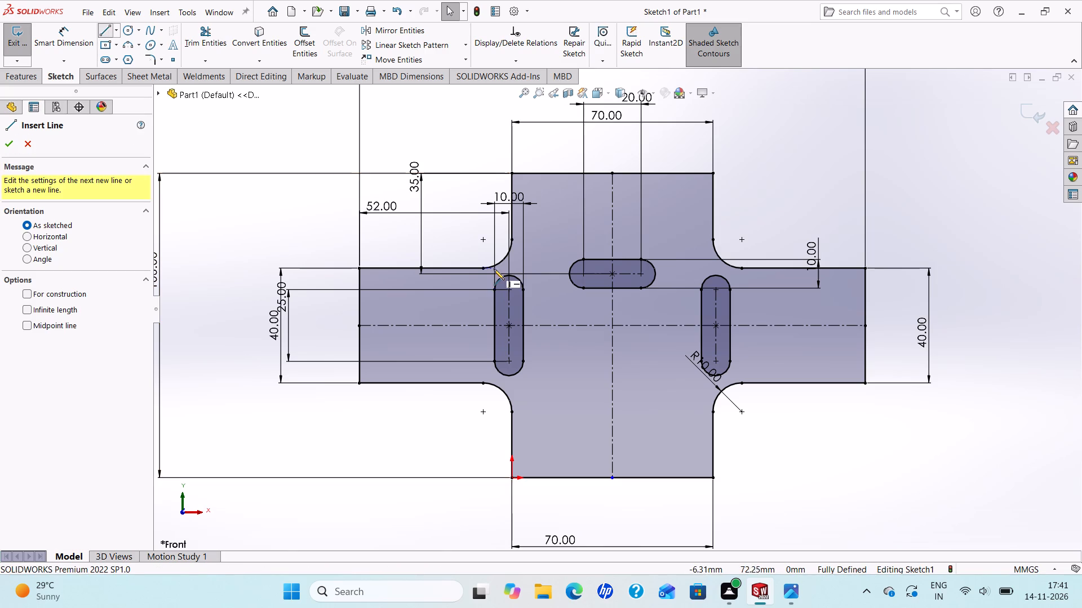
click(481, 265)
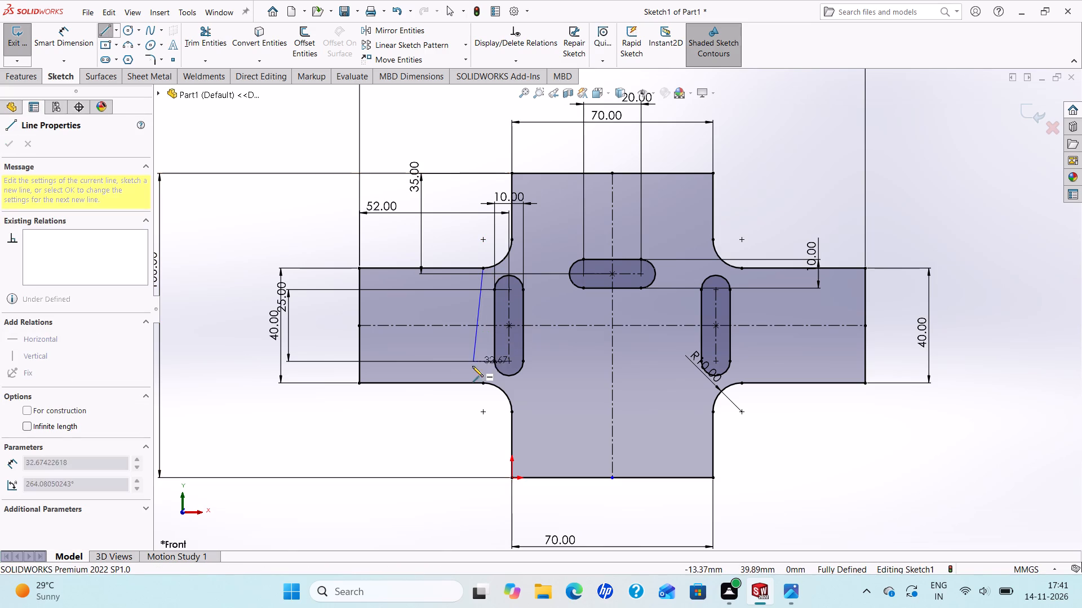
click(483, 385)
right_click(482, 383)
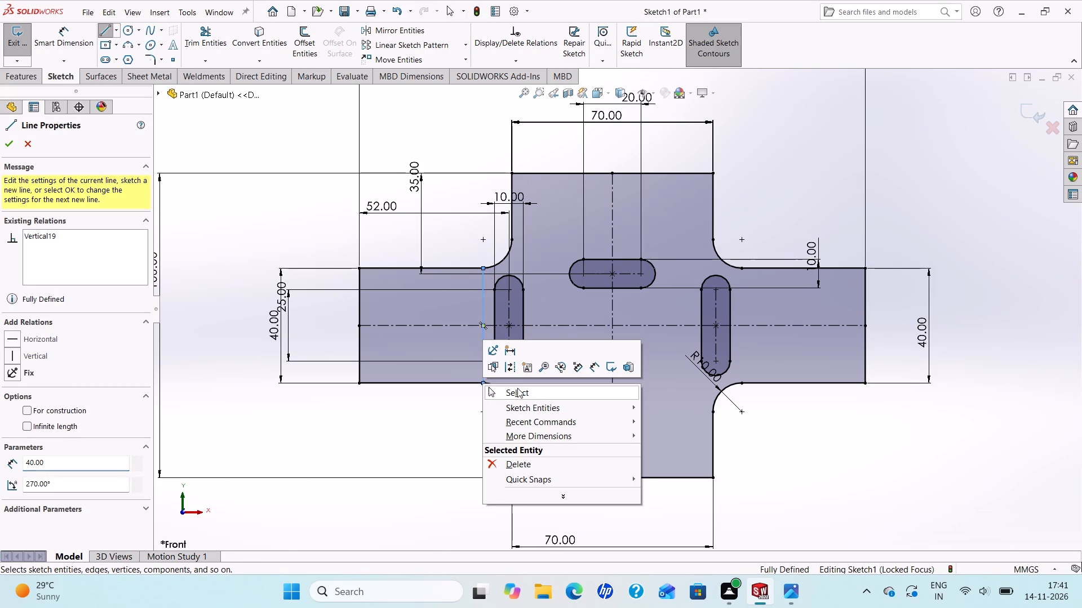
click(521, 390)
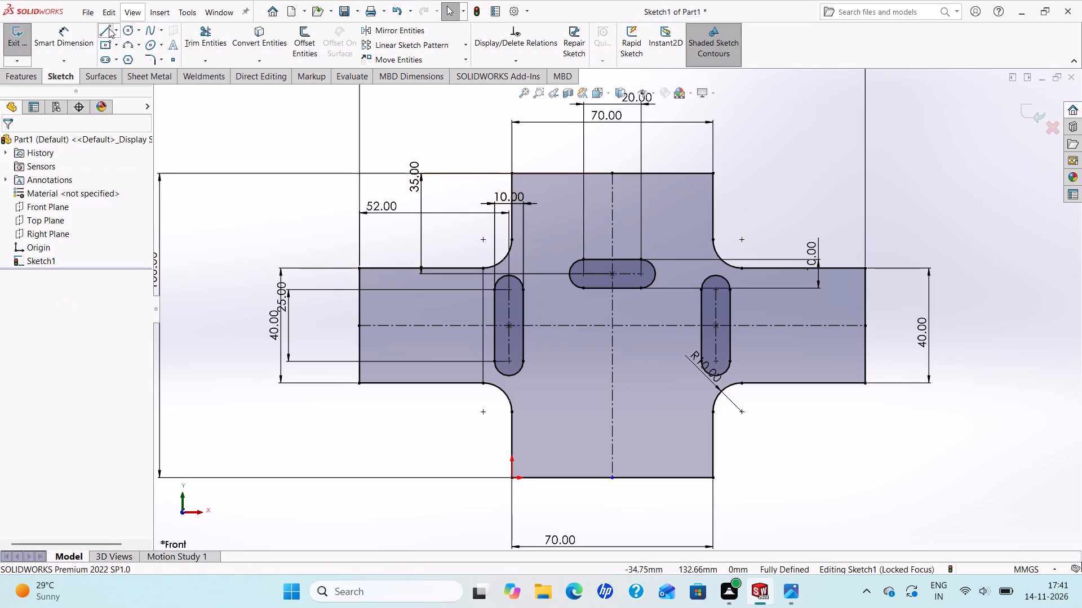
Sketch a horizontal line across the upper arm from the left fillet's upper end to about 1 mm beyond the right edge.
click(109, 28)
click(515, 239)
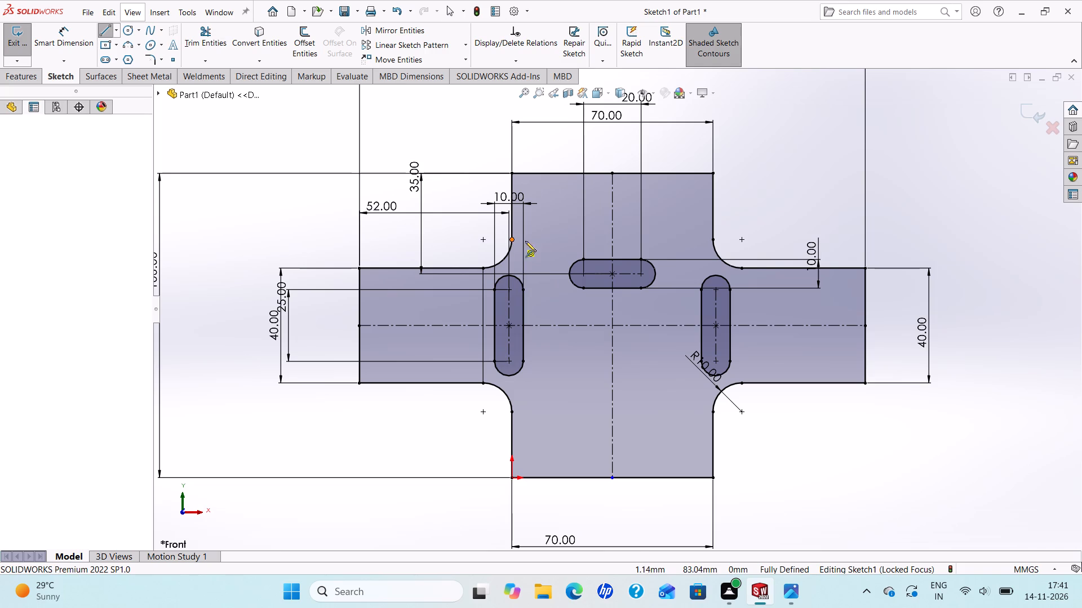
click(709, 239)
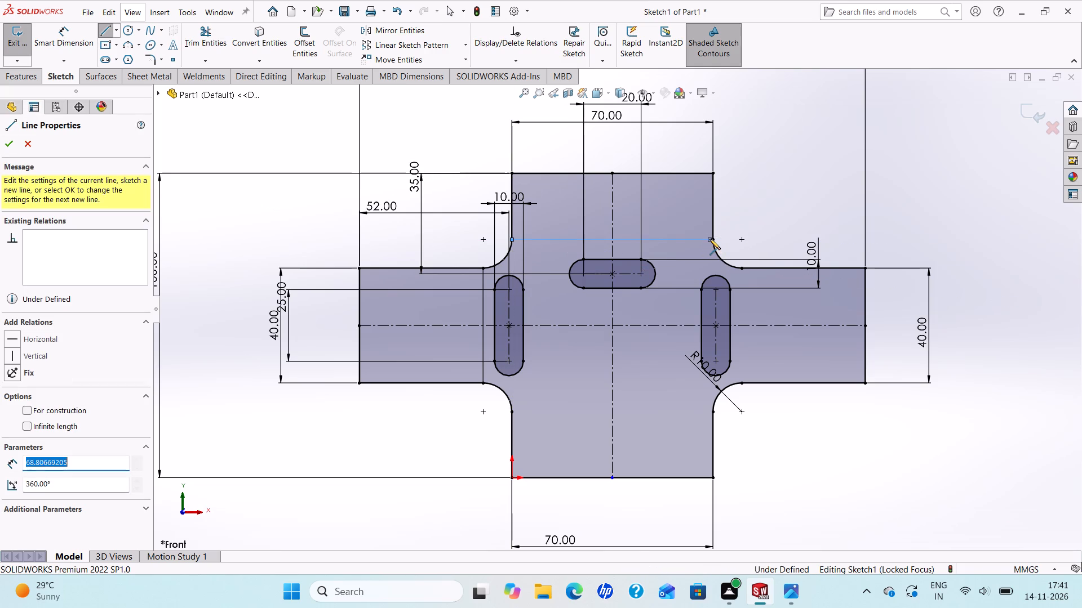
right_click(709, 239)
click(728, 252)
scroll(724, 243, down, 3)
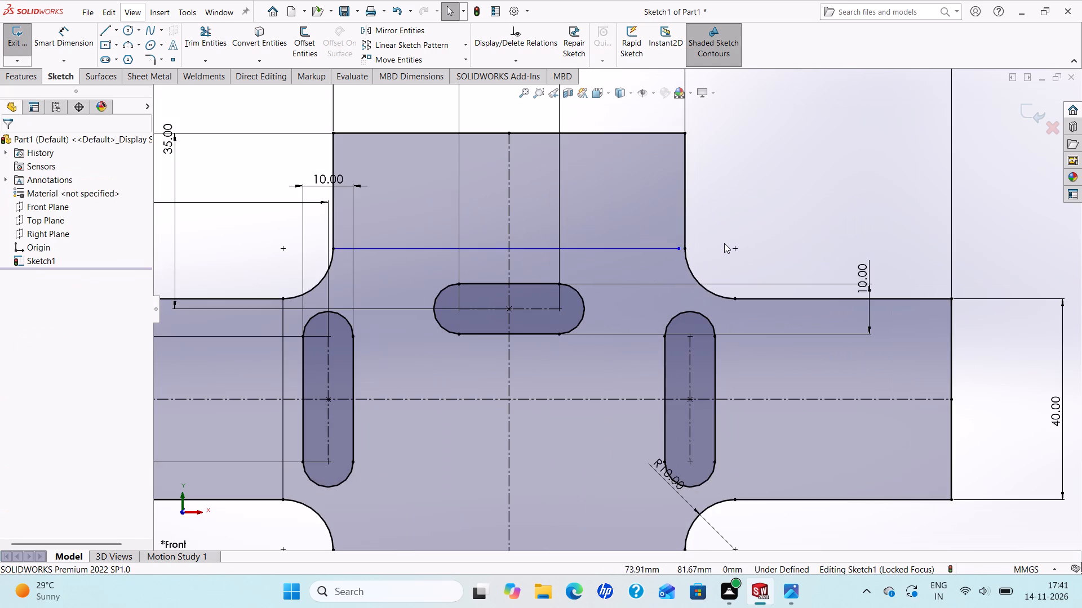
drag(677, 247, 682, 247)
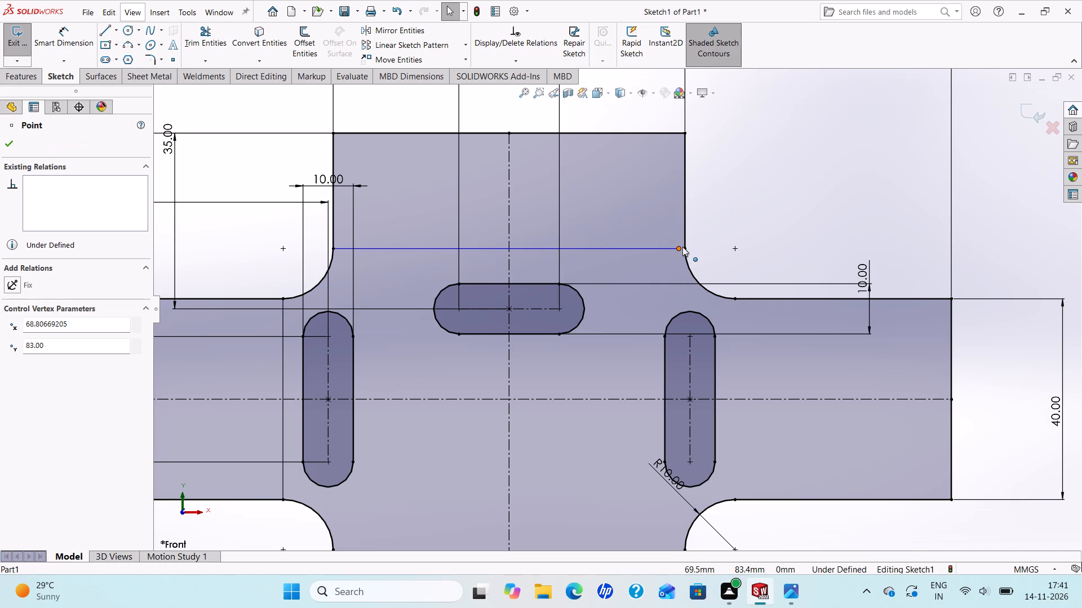
drag(682, 247, 689, 248)
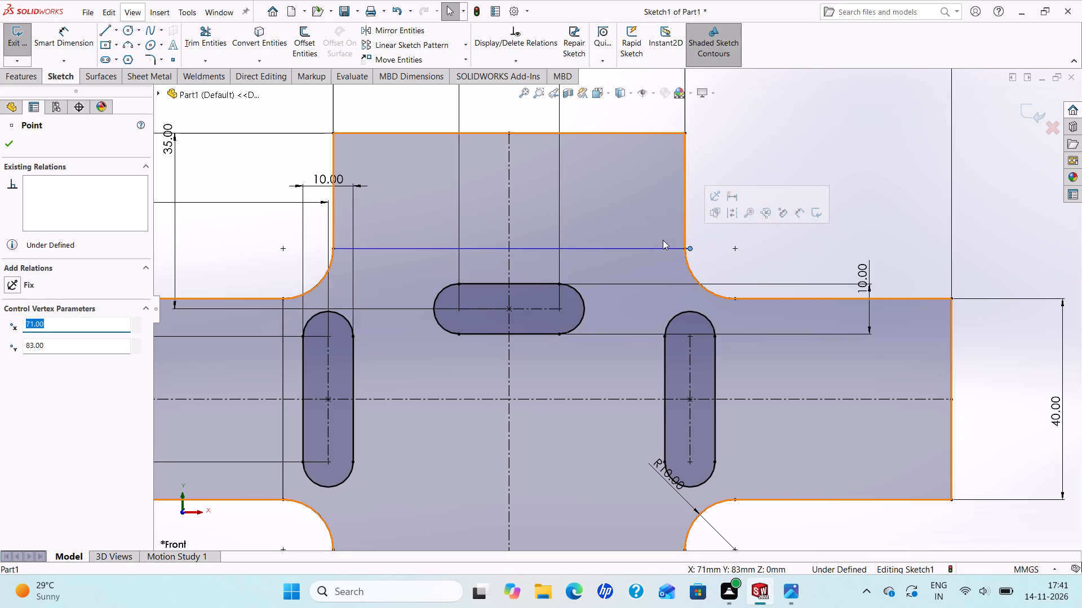
click(12, 142)
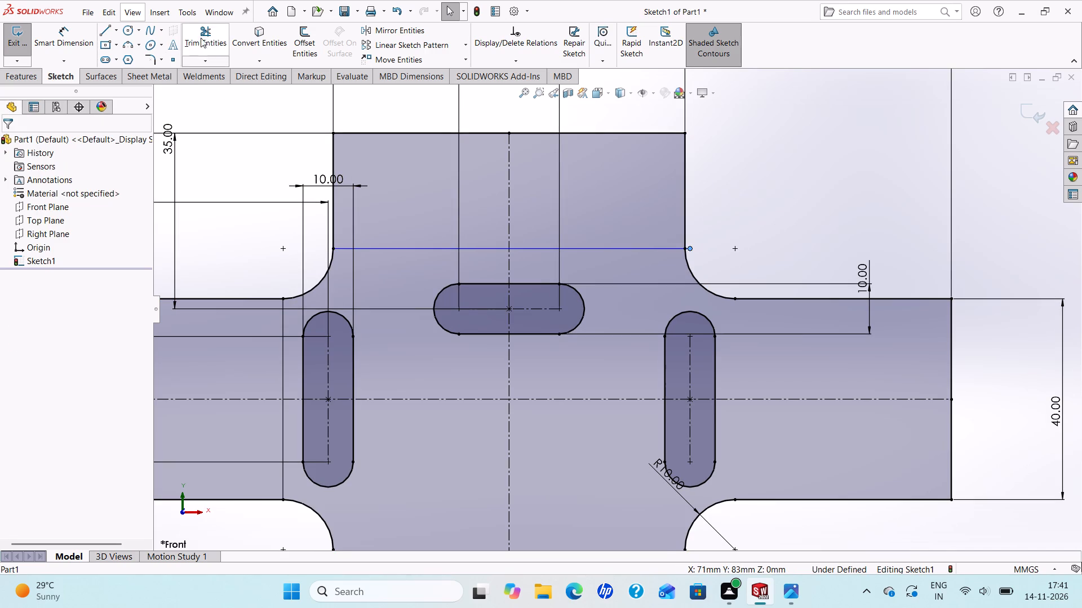
Trim the short end of the upper horizontal line that overhangs the upper arm's right edge.
click(202, 37)
scroll(688, 219, down, 6)
drag(668, 298, 655, 314)
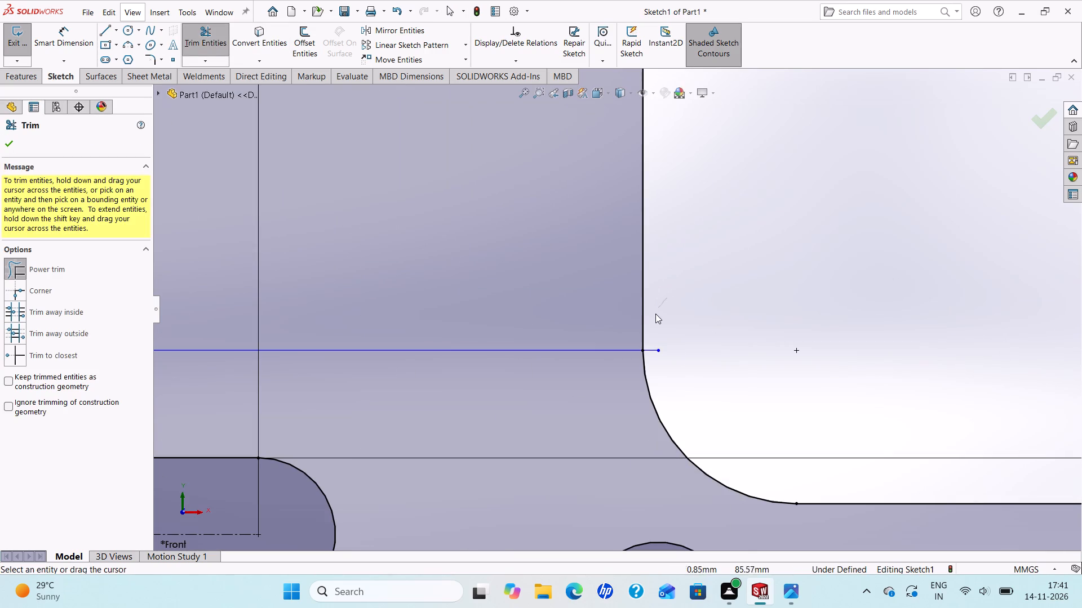
drag(655, 314, 651, 355)
scroll(649, 350, up, 7)
scroll(541, 323, up, 2)
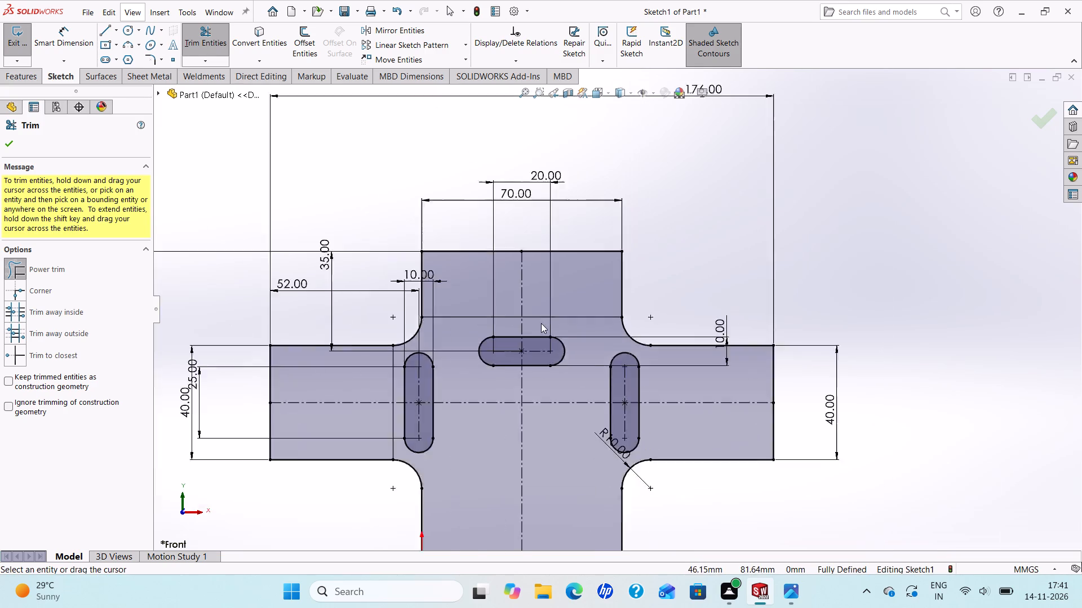
scroll(541, 323, up, 3)
scroll(556, 329, down, 3)
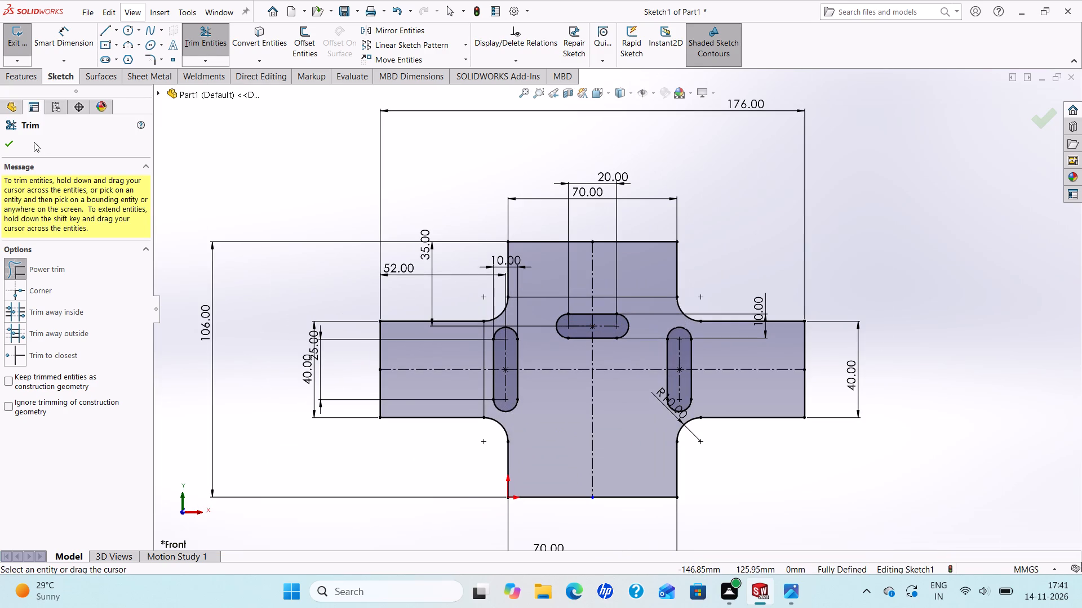
click(7, 142)
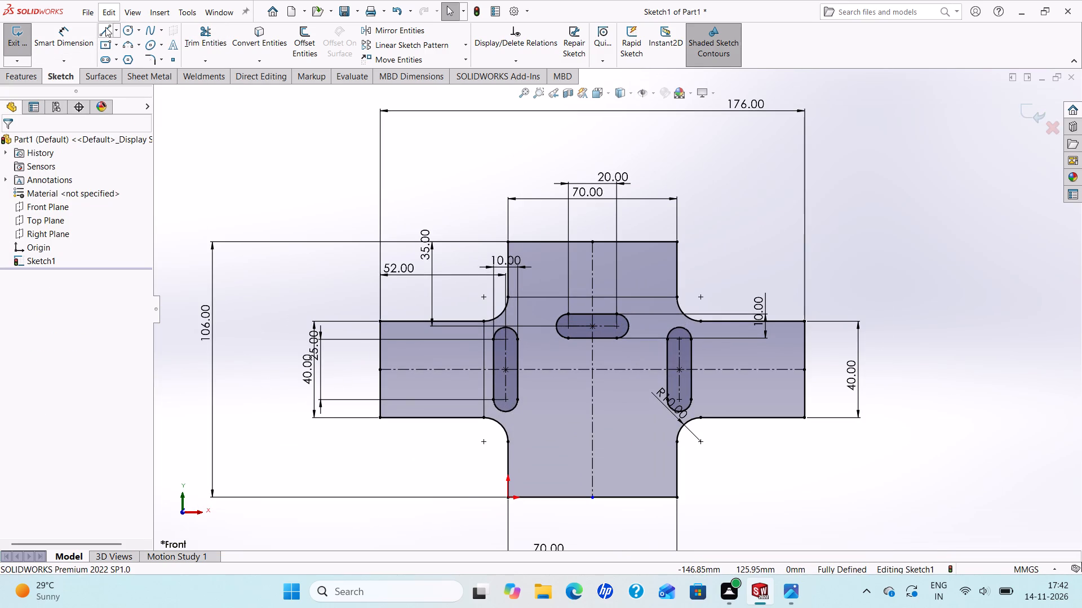
Sketch a 40 mm vertical line across the right arm, joining the inner ends of its upper and lower edges at the fillets.
click(105, 27)
scroll(631, 328, down, 2)
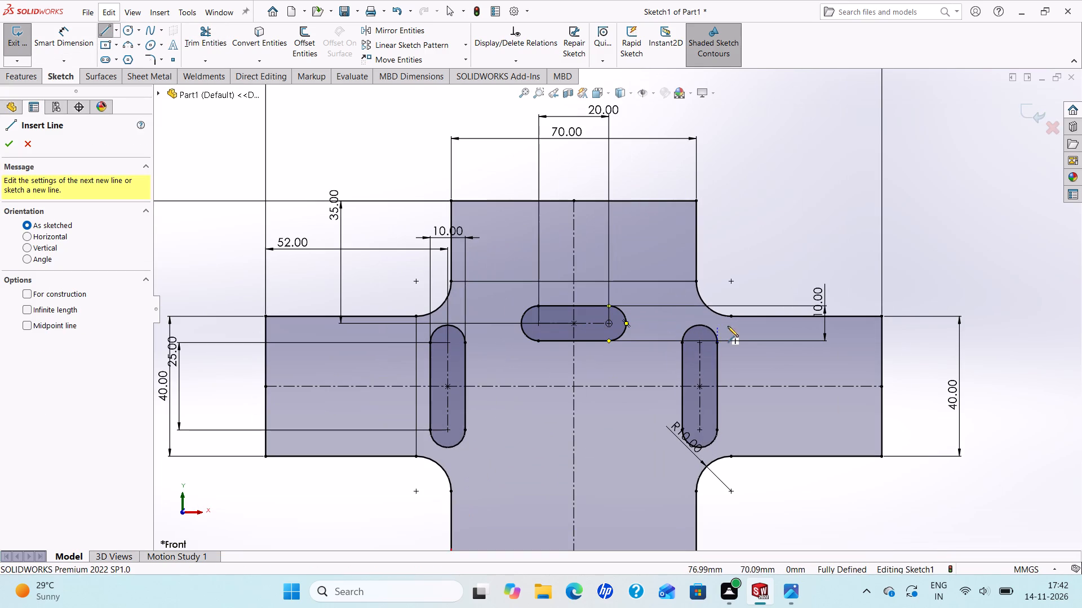
click(730, 315)
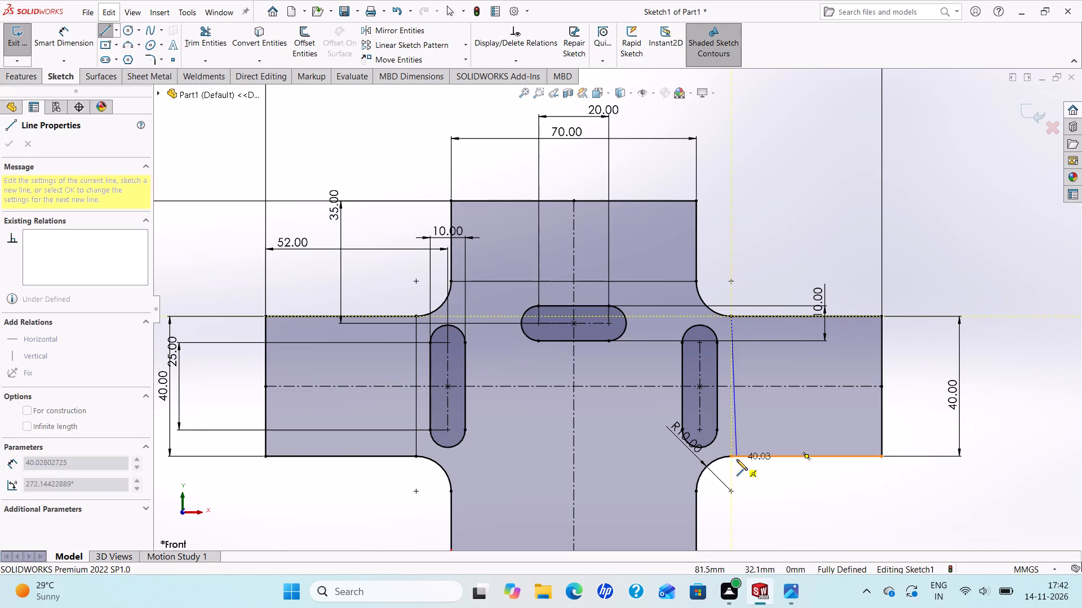
click(732, 457)
right_click(732, 457)
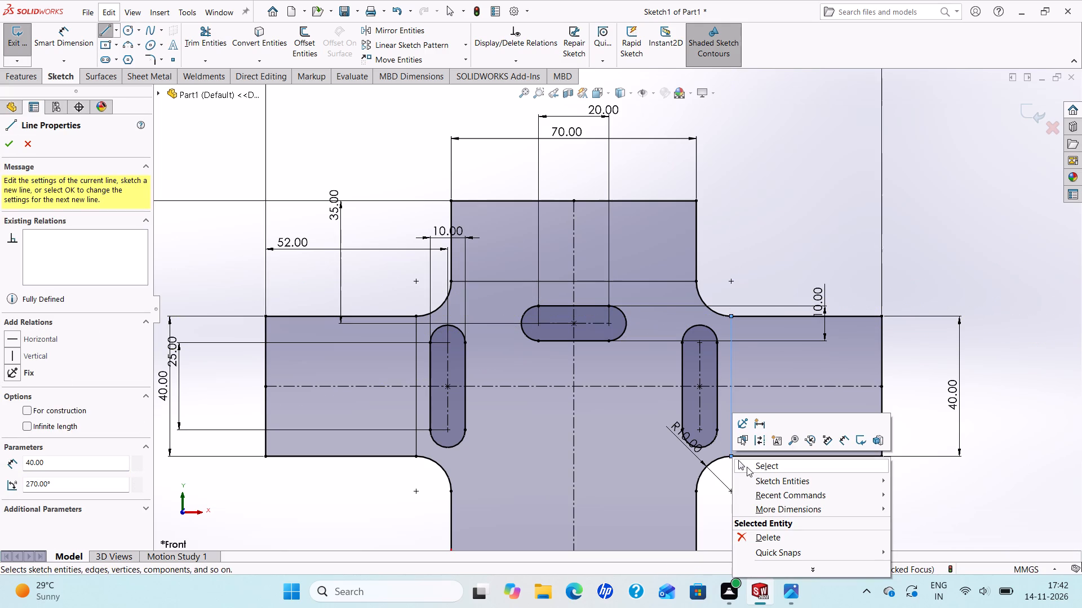
click(747, 467)
scroll(744, 468, up, 3)
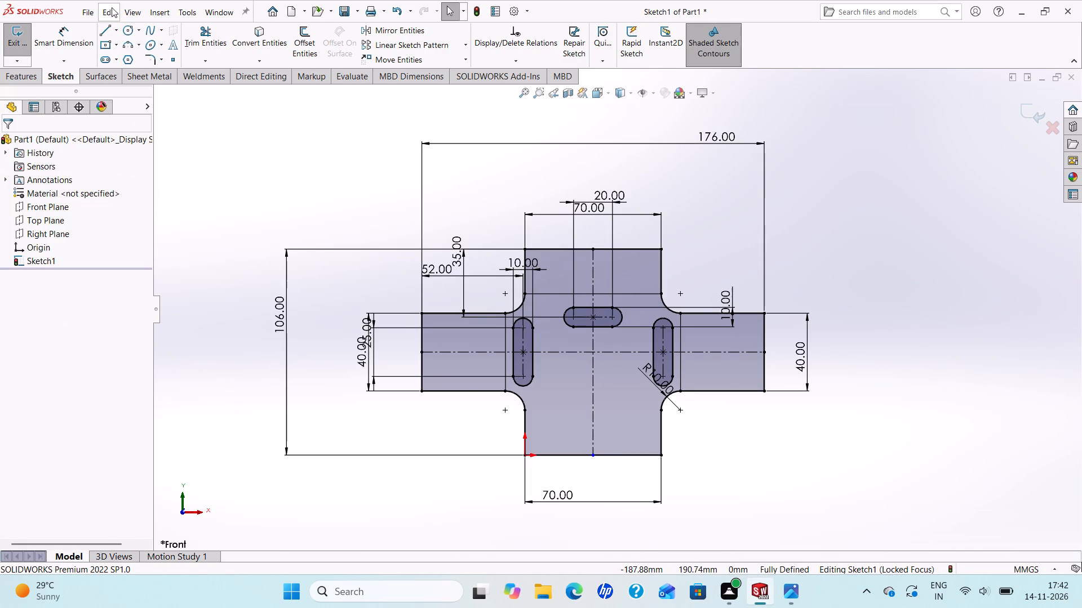
Sketch a 70 mm horizontal line across the lower arm, joining the lower ends of its two corner fillets.
click(100, 30)
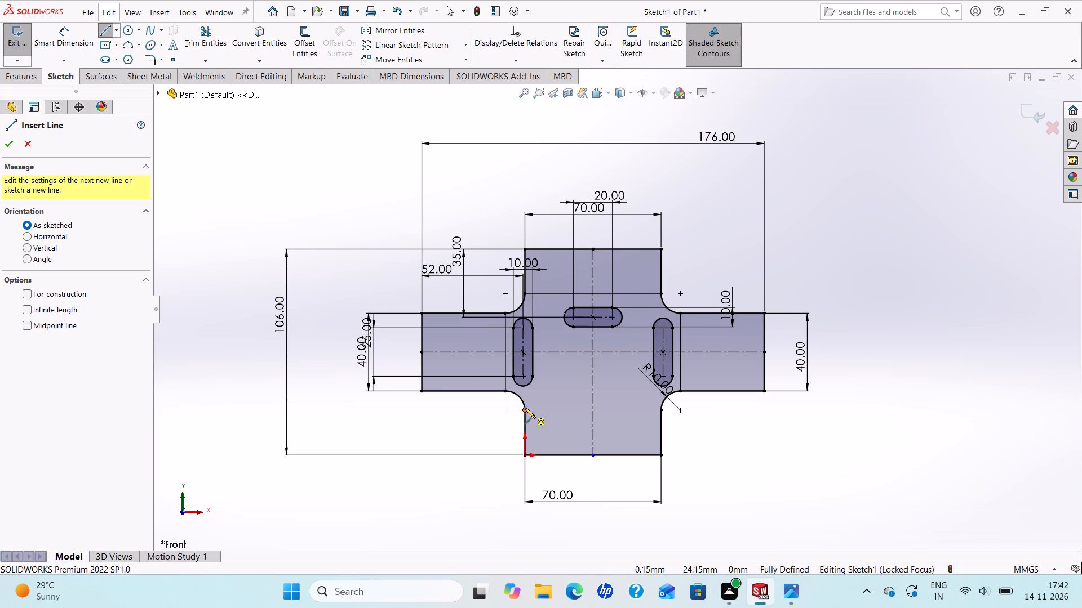
click(525, 408)
click(660, 408)
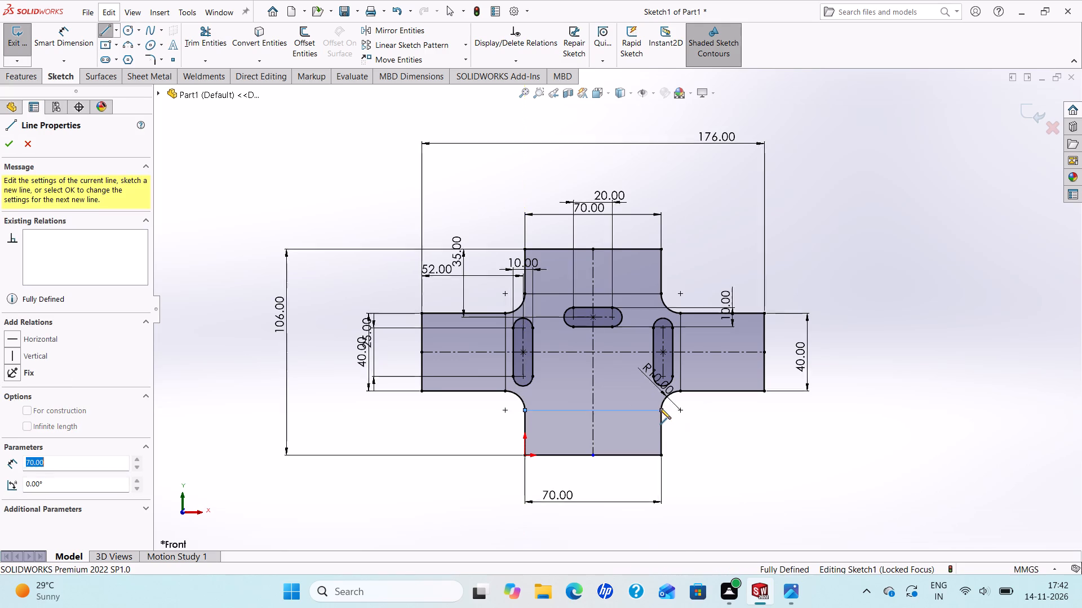
right_click(660, 408)
click(684, 418)
scroll(671, 420, up, 2)
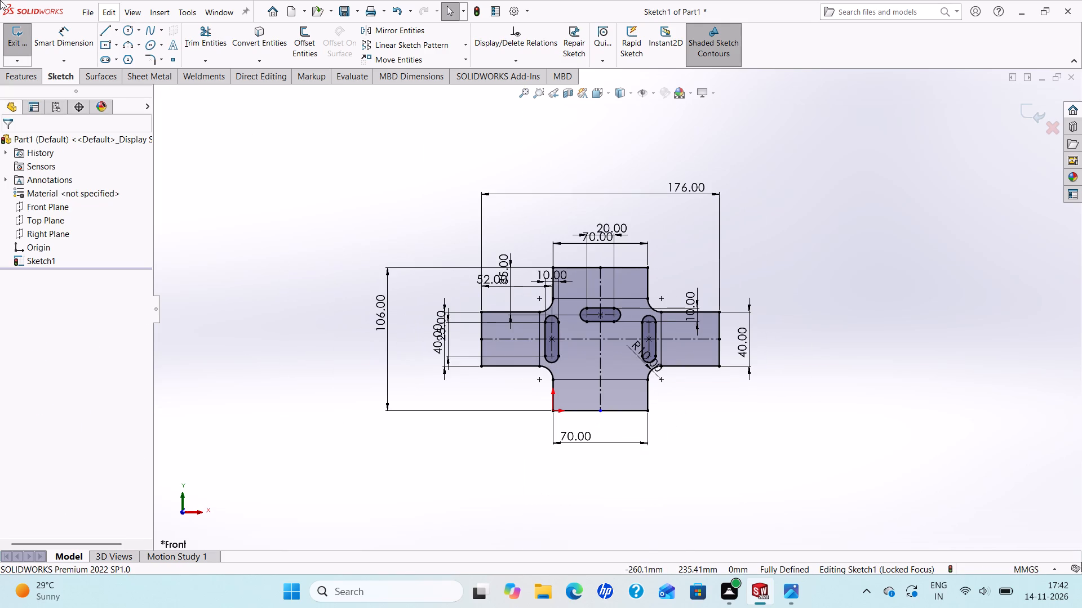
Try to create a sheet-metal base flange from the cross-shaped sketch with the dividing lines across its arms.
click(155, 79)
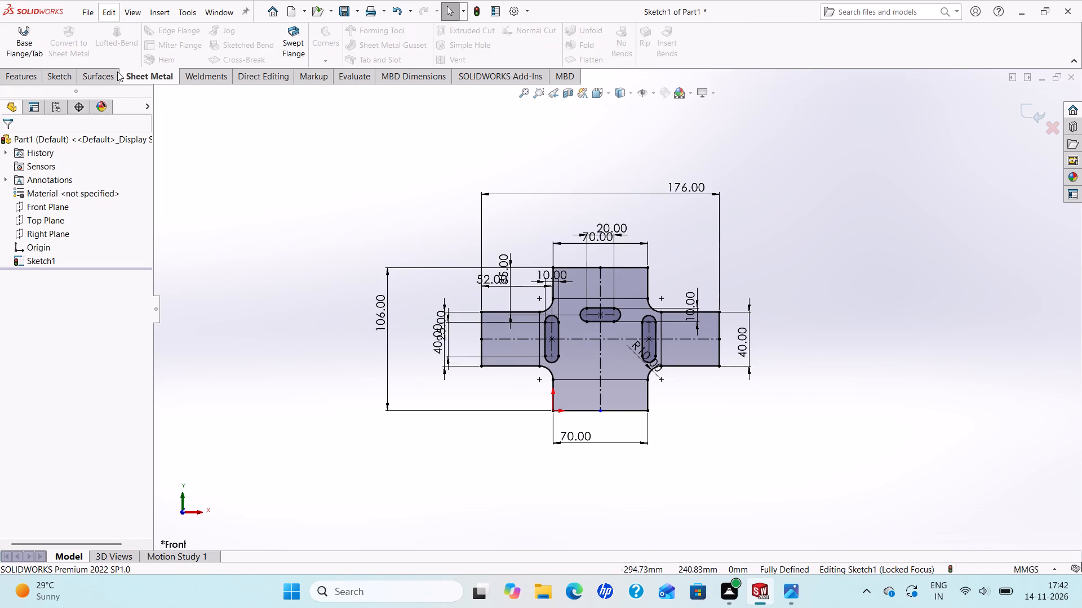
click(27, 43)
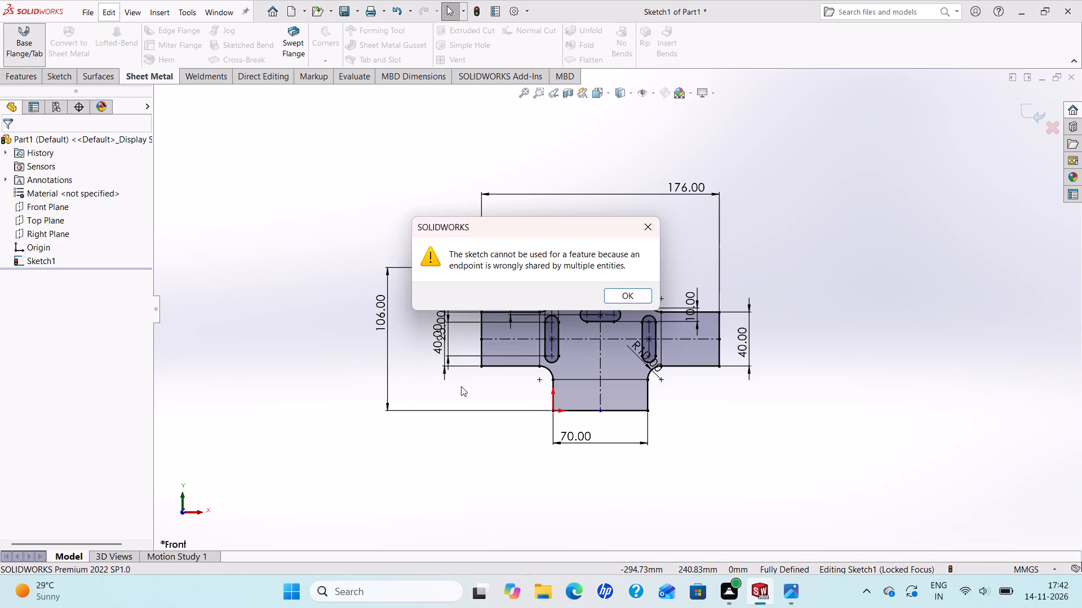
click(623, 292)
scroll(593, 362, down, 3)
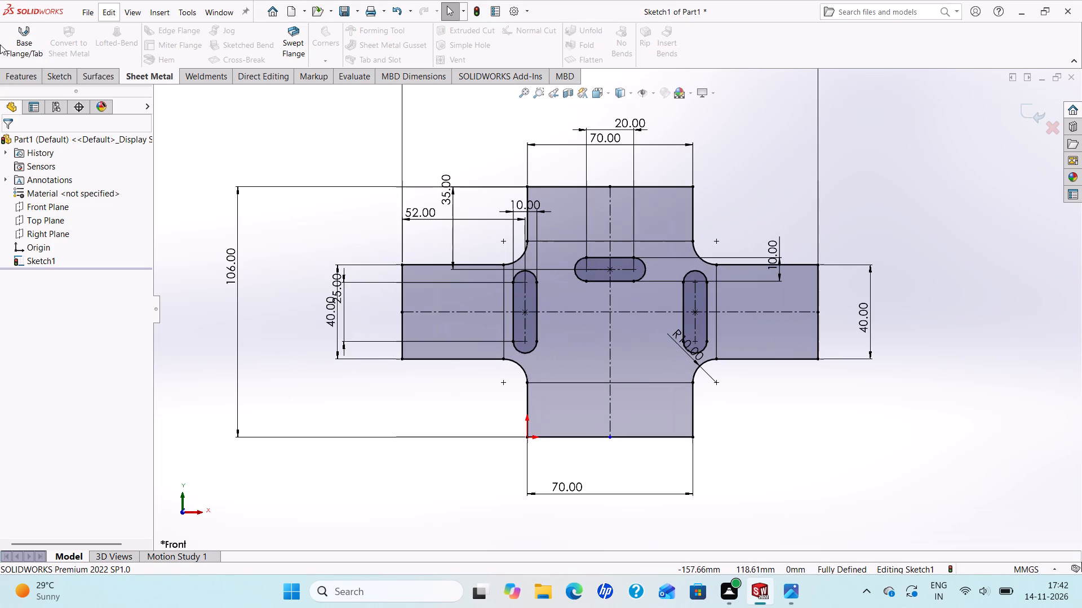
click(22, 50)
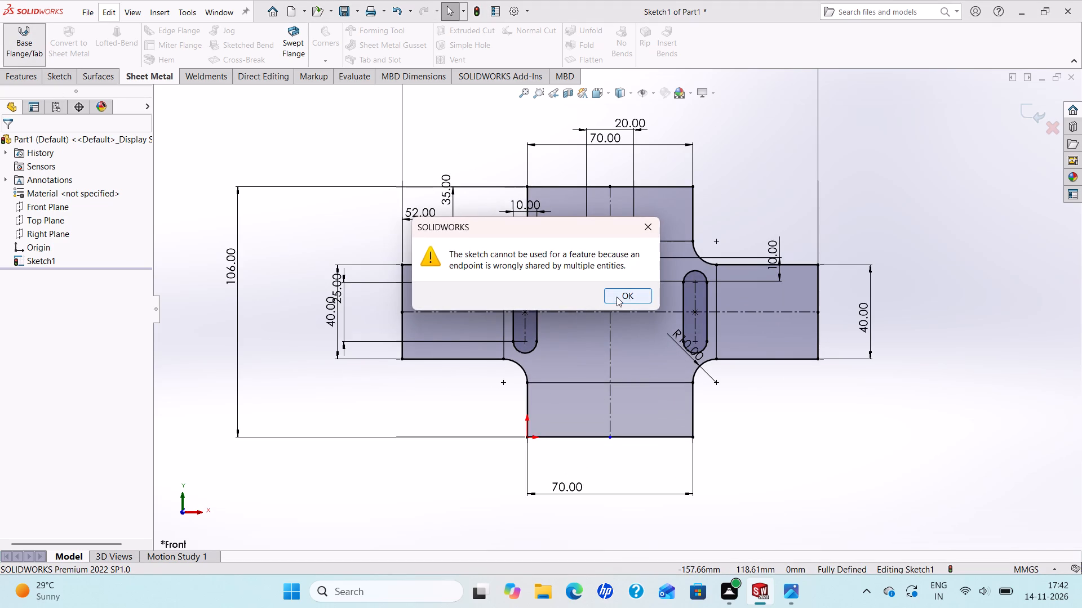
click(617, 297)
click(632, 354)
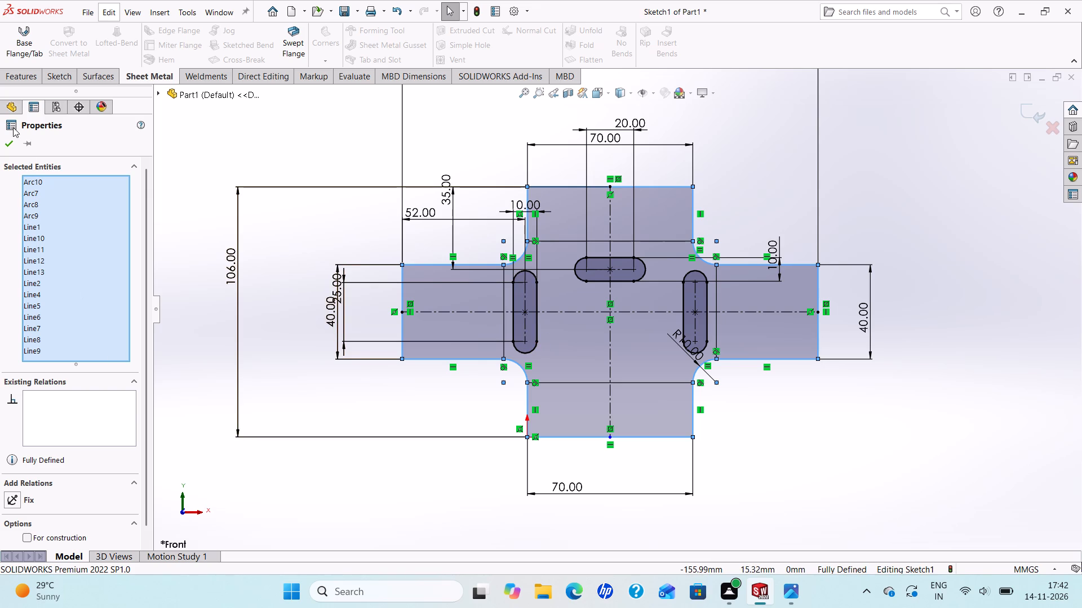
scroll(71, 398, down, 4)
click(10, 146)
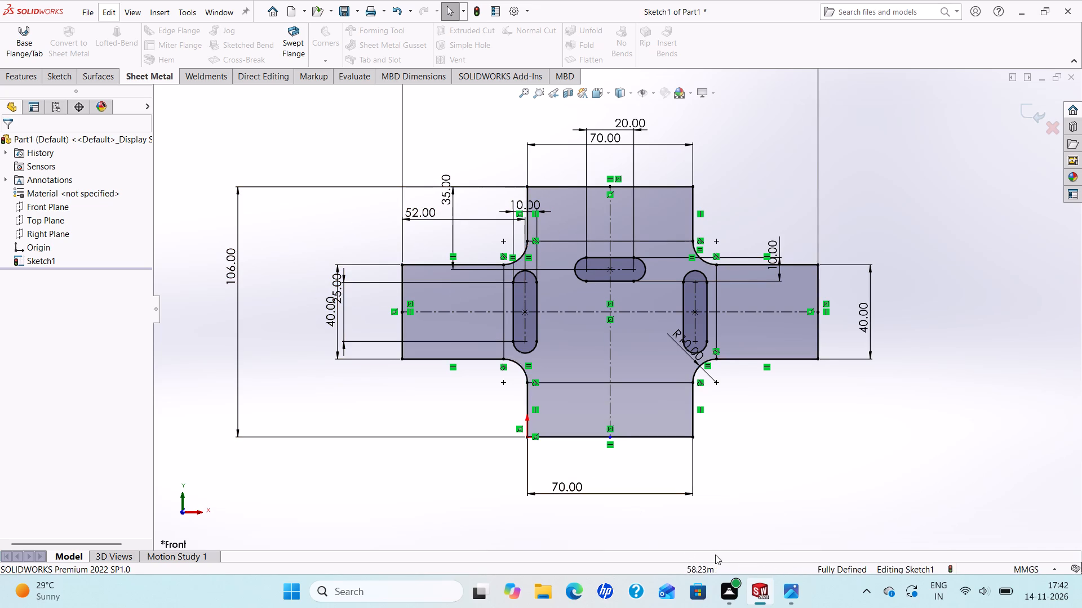
Examine the bracket's views and dimensions in the reference drawing and compare them with the cross-shaped sketch.
click(791, 594)
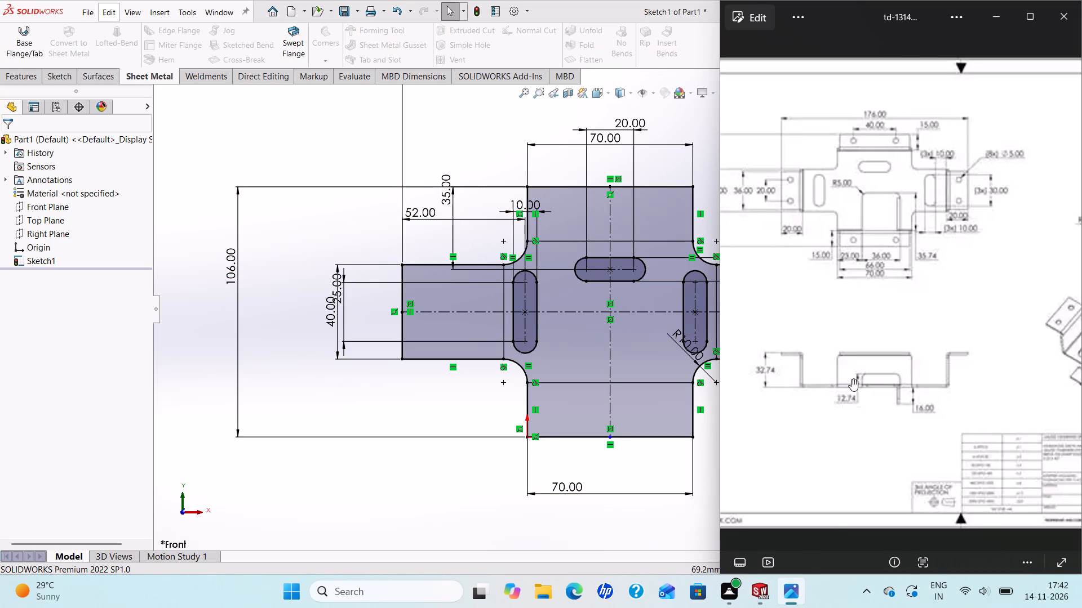
scroll(947, 392, up, 1)
scroll(947, 392, down, 7)
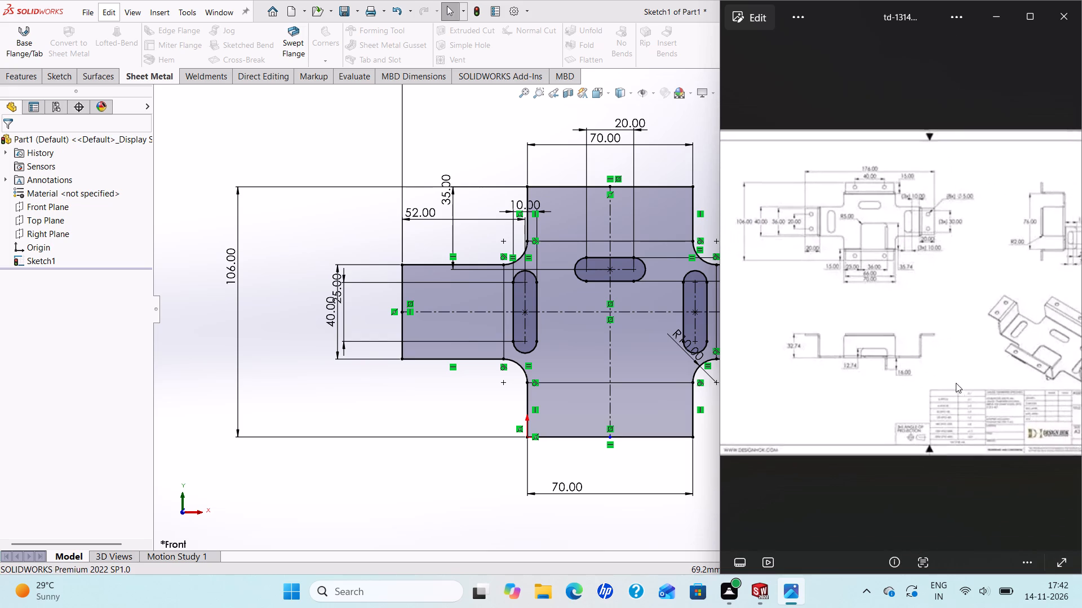
scroll(961, 353, down, 1)
scroll(776, 305, up, 5)
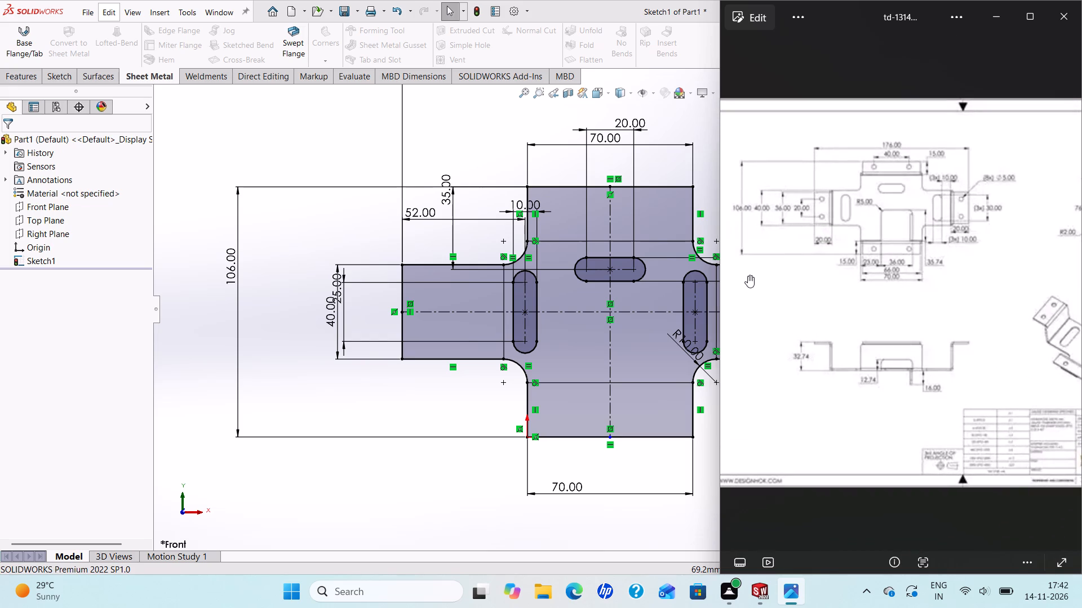
scroll(802, 237, down, 1)
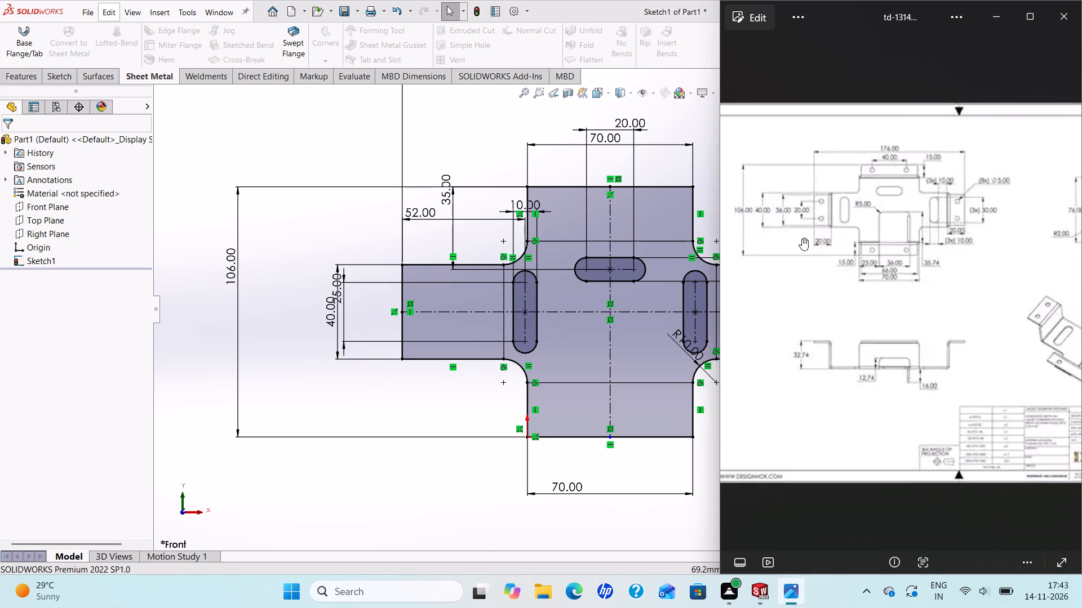
scroll(802, 238, down, 3)
scroll(668, 314, up, 3)
scroll(655, 313, down, 3)
scroll(643, 312, up, 4)
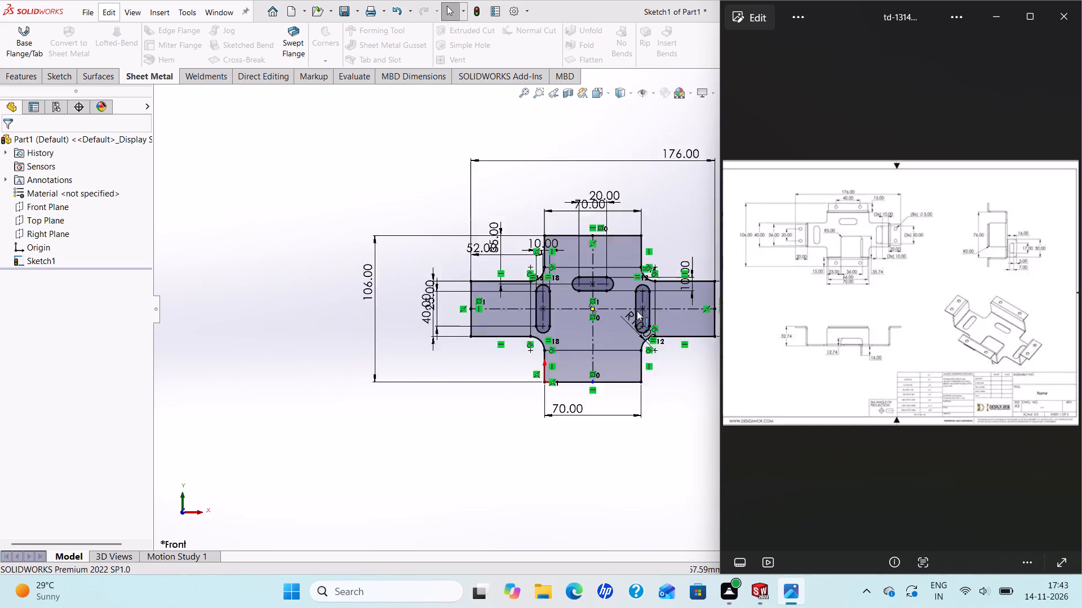
scroll(637, 311, up, 2)
scroll(671, 301, down, 4)
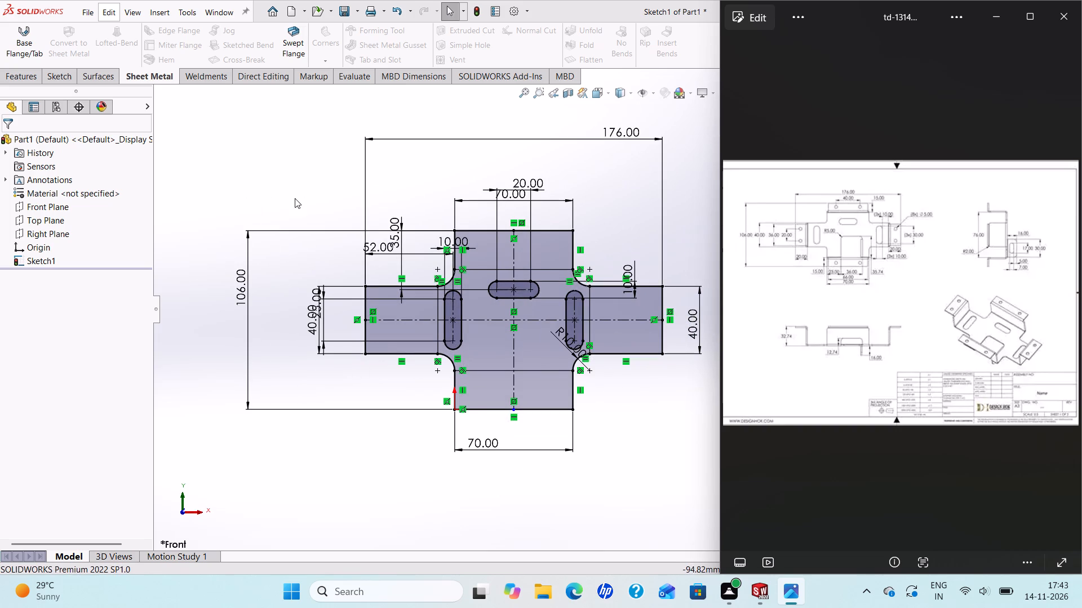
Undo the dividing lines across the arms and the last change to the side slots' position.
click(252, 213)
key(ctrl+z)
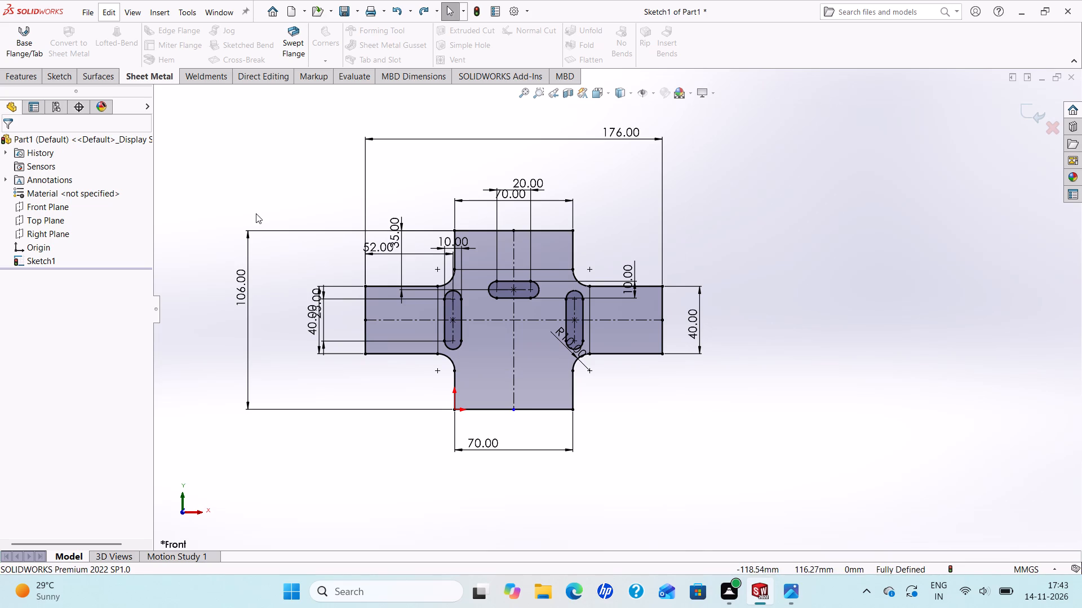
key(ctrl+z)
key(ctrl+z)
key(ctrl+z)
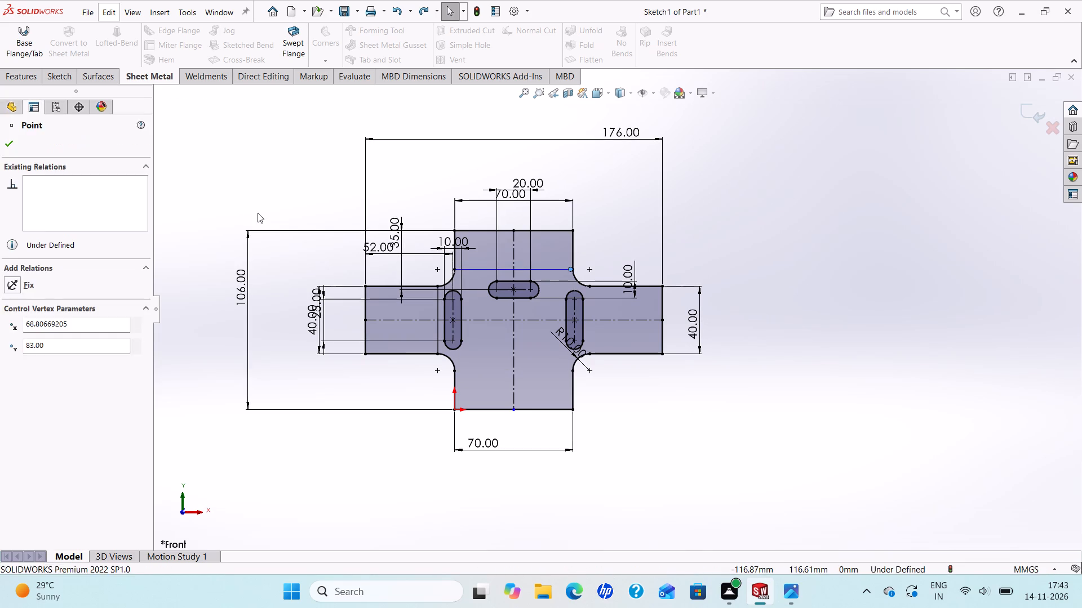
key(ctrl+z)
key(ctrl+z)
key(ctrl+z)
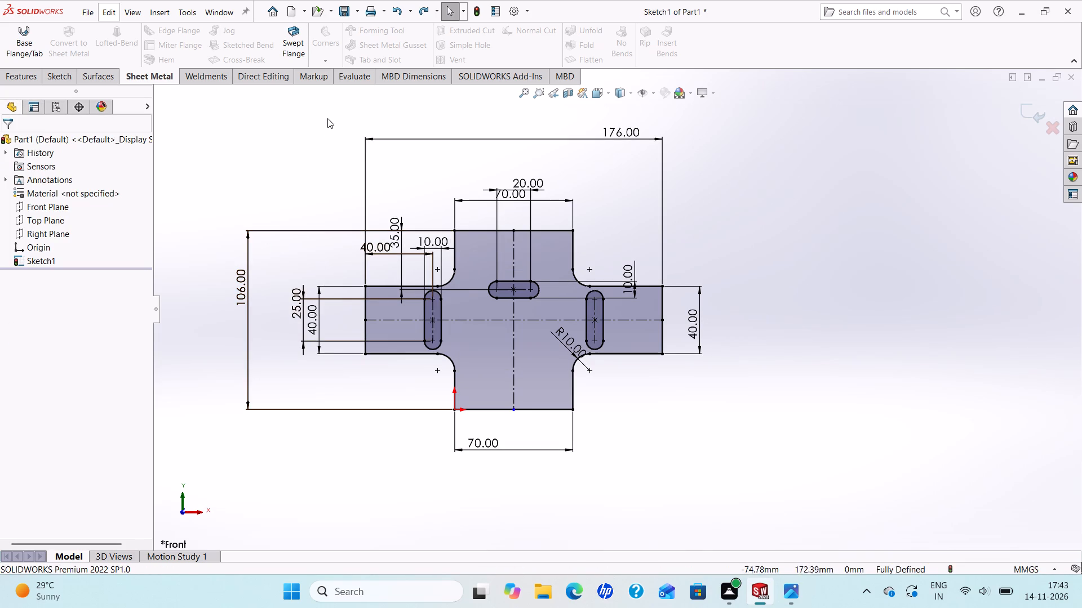
Delete the entire cross-shaped profile with its slots, centerlines and dimensions from the sketch.
drag(327, 118, 715, 490)
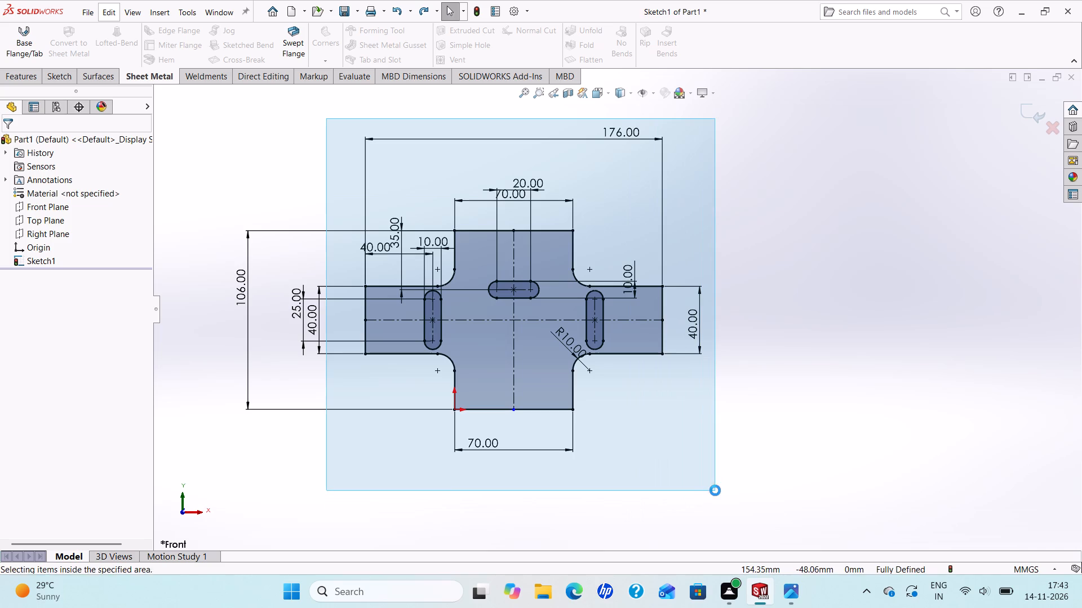
key(Delete)
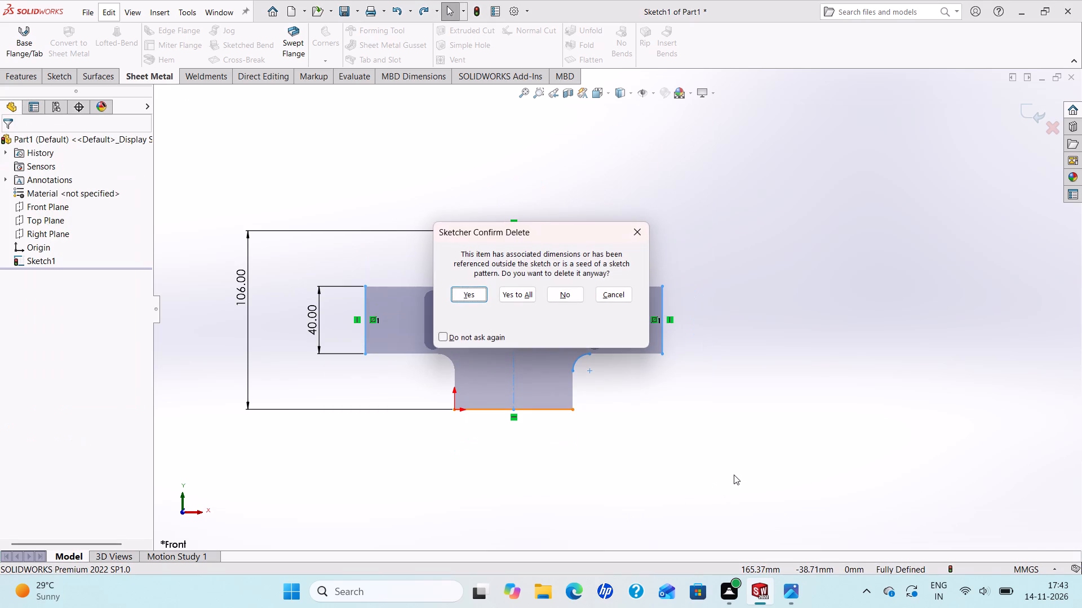
click(520, 293)
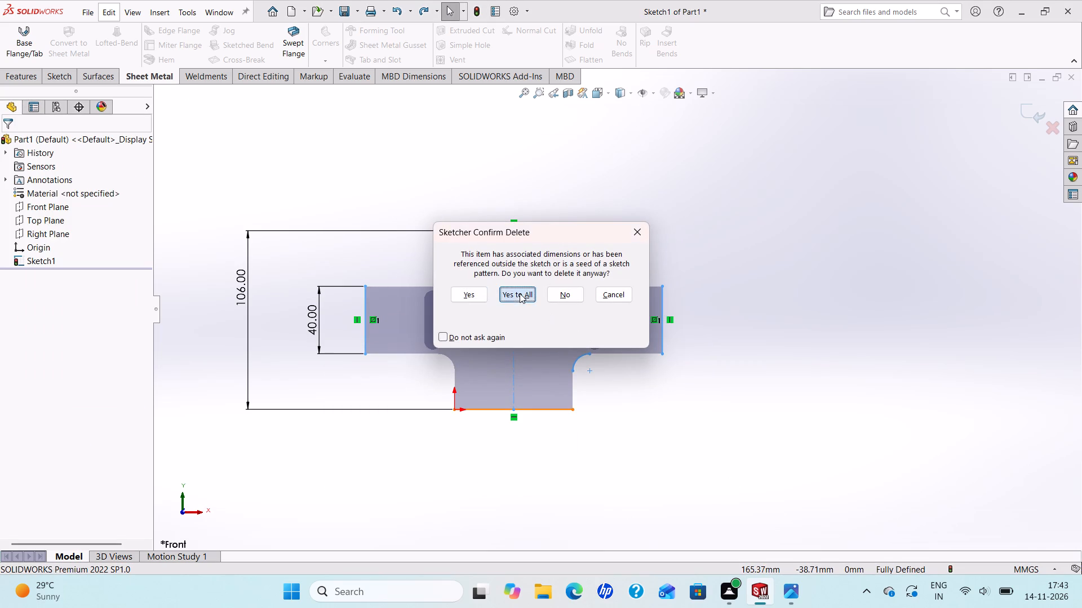
scroll(457, 458, down, 3)
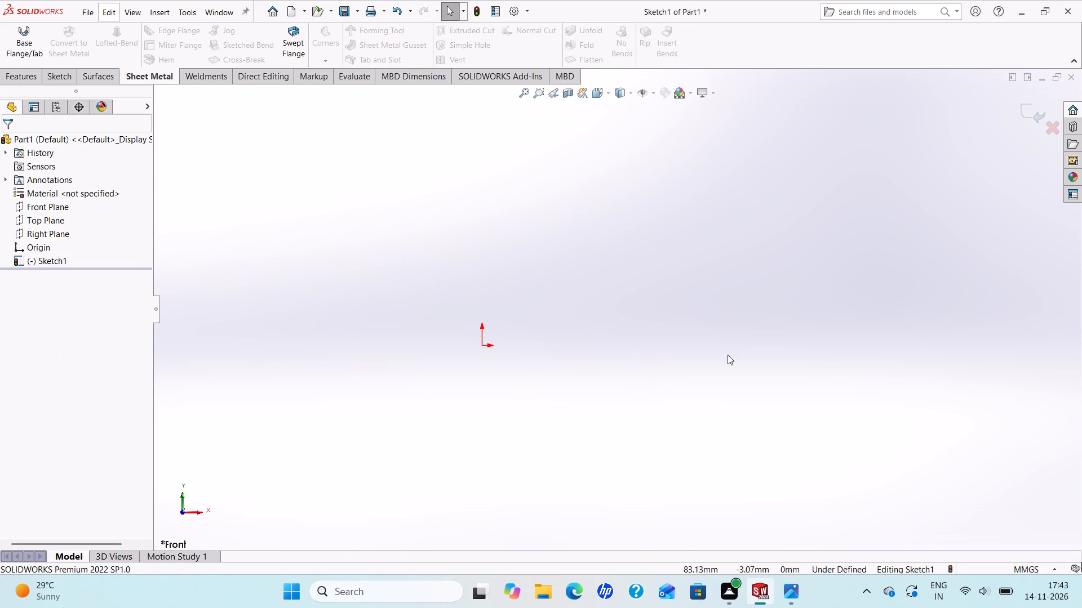
scroll(728, 354, up, 2)
scroll(717, 351, down, 2)
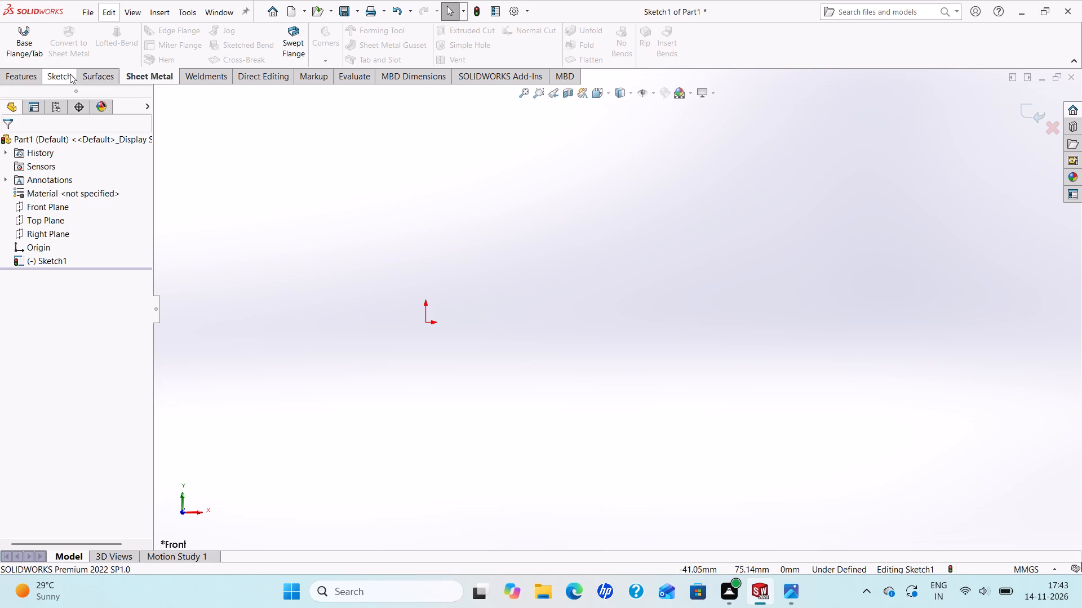
Sketch a center rectangle at the origin, about 143 mm wide and 71 mm high.
click(68, 74)
click(102, 46)
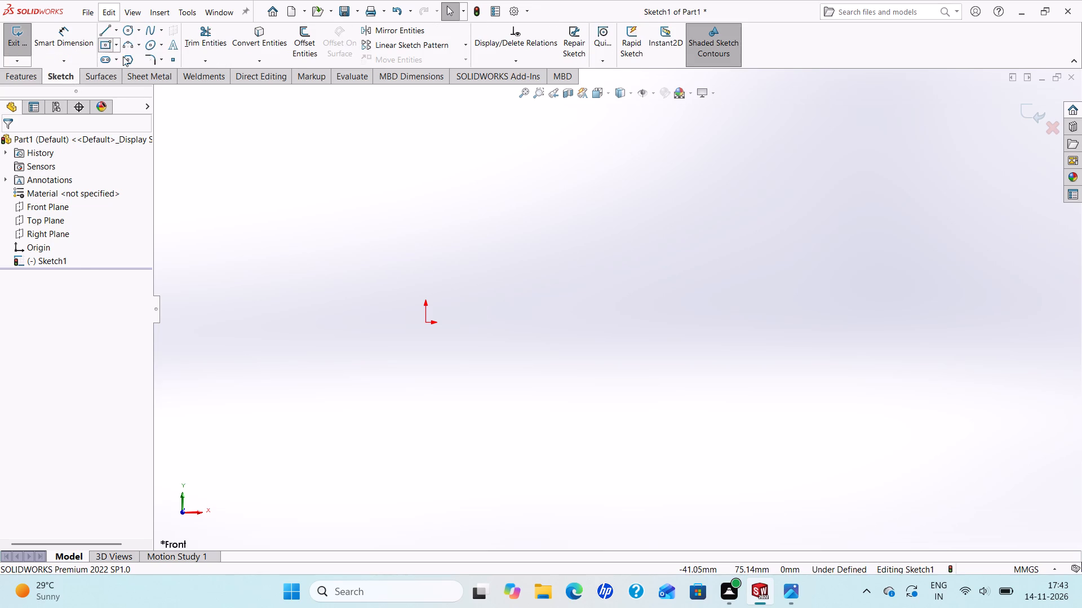
click(428, 321)
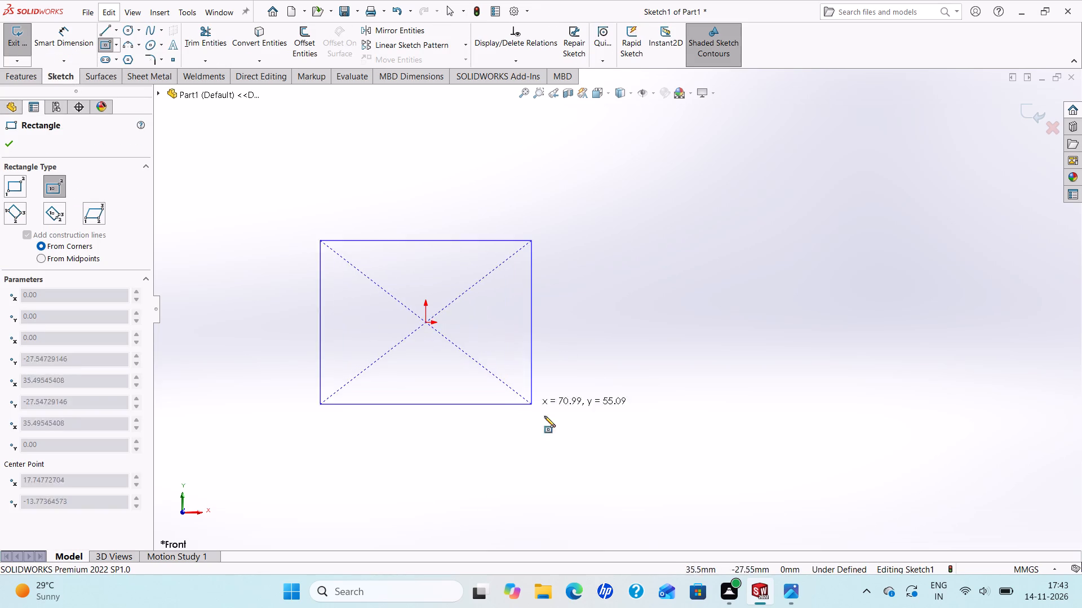
click(638, 427)
right_click(638, 427)
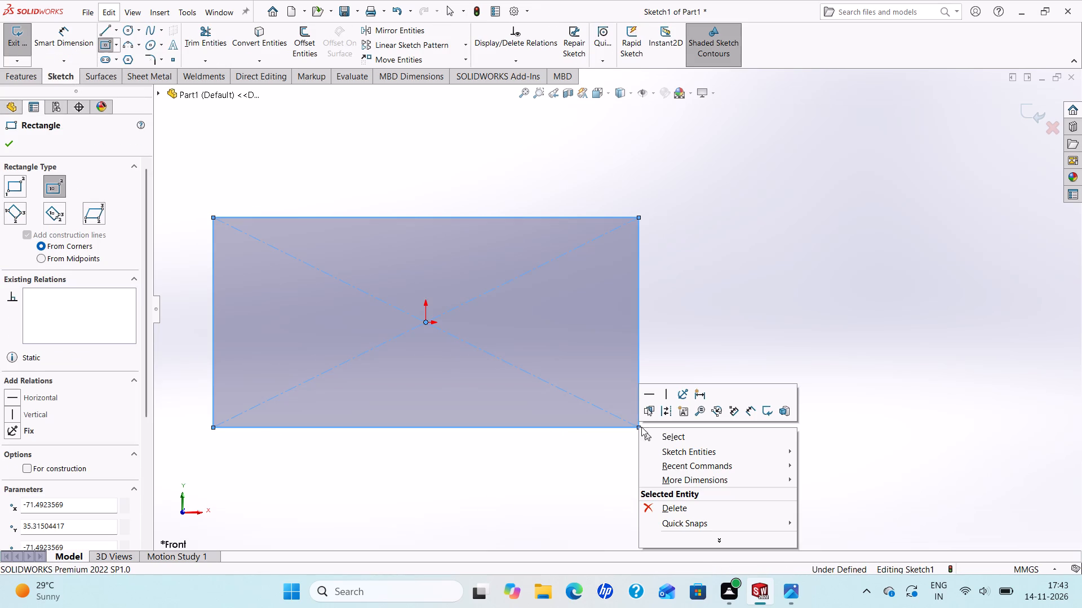
click(665, 435)
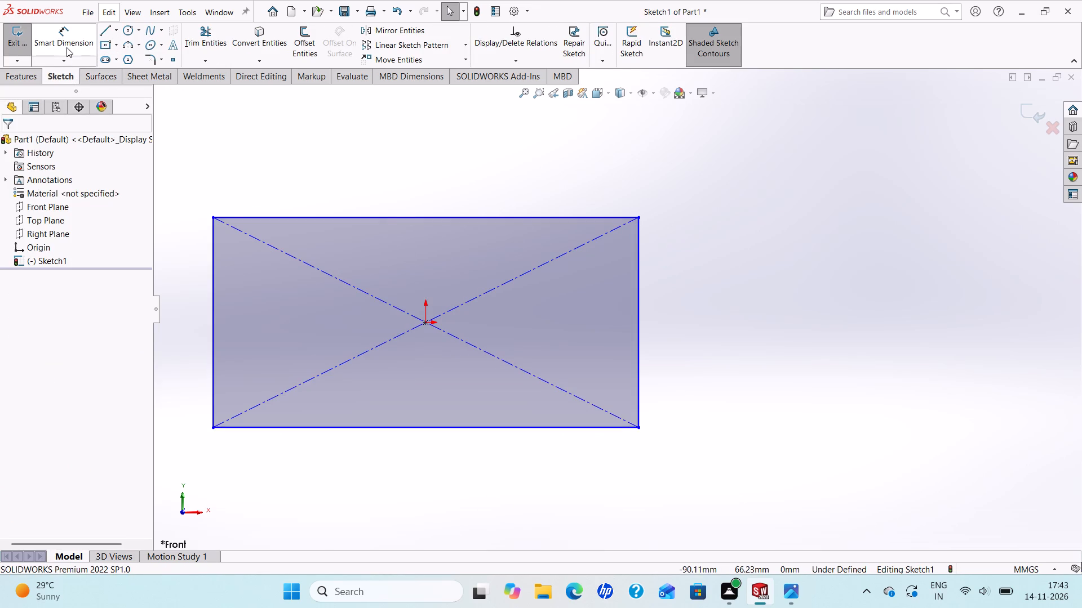
Dimension the rectangle's upper edge to 176 mm, the overall width in the reference drawing.
click(66, 47)
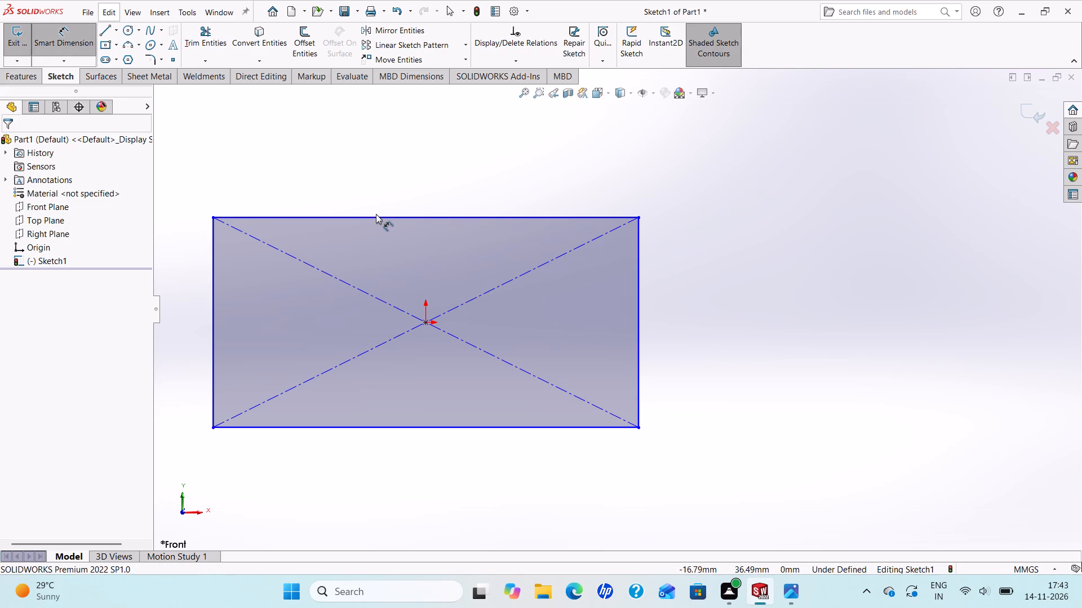
click(791, 596)
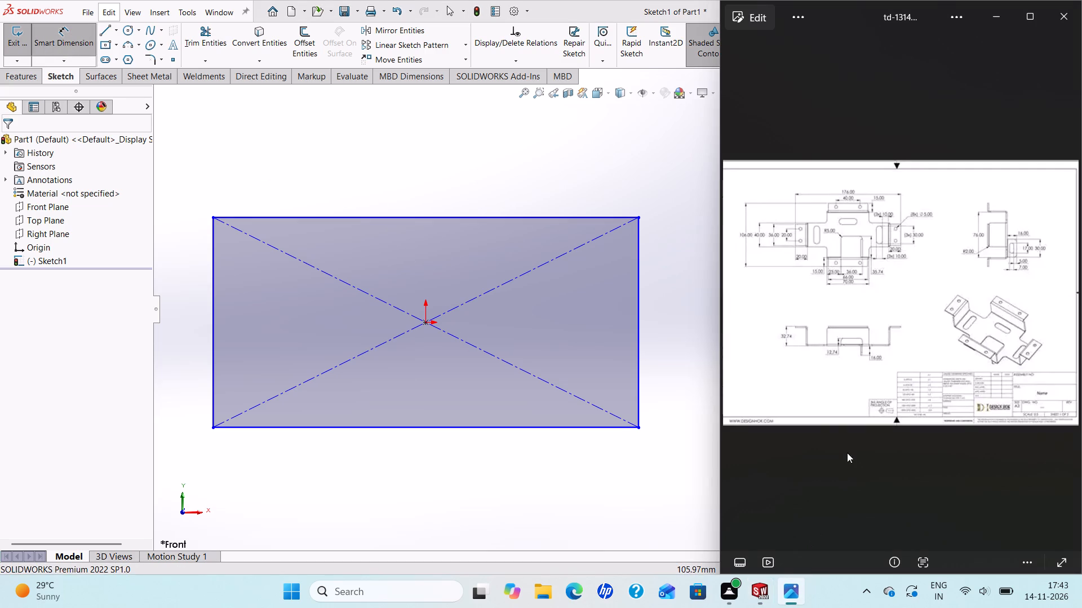
scroll(826, 212, up, 3)
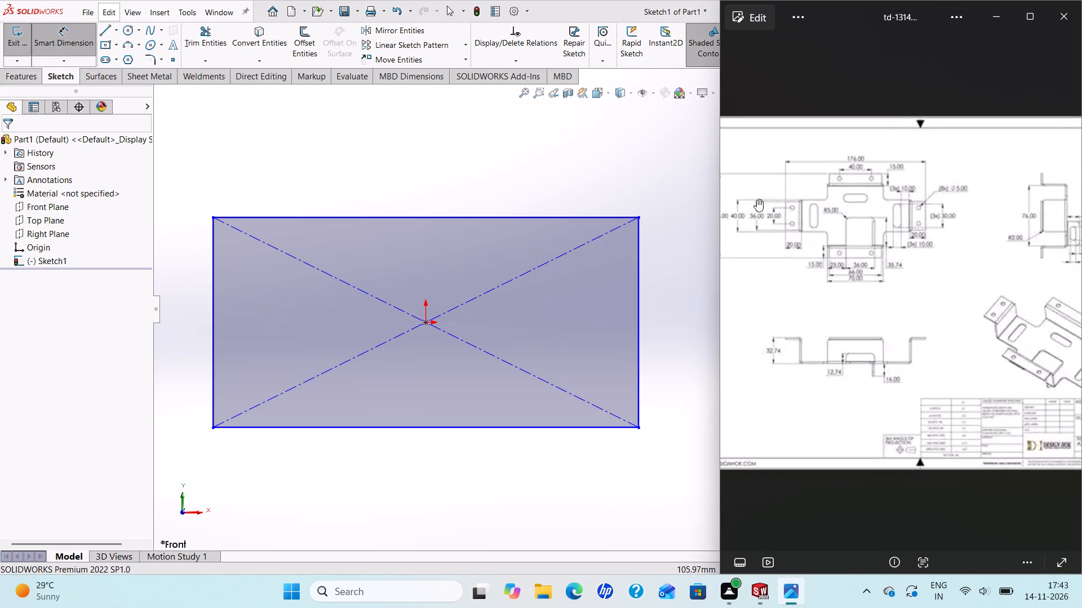
click(494, 218)
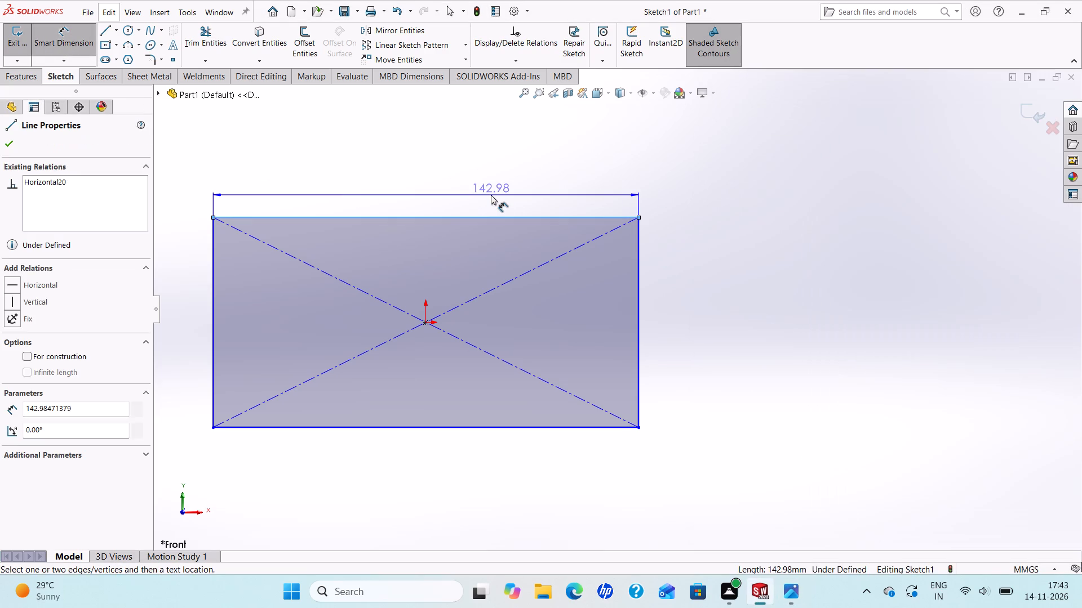
click(491, 195)
text(176)
key(Return)
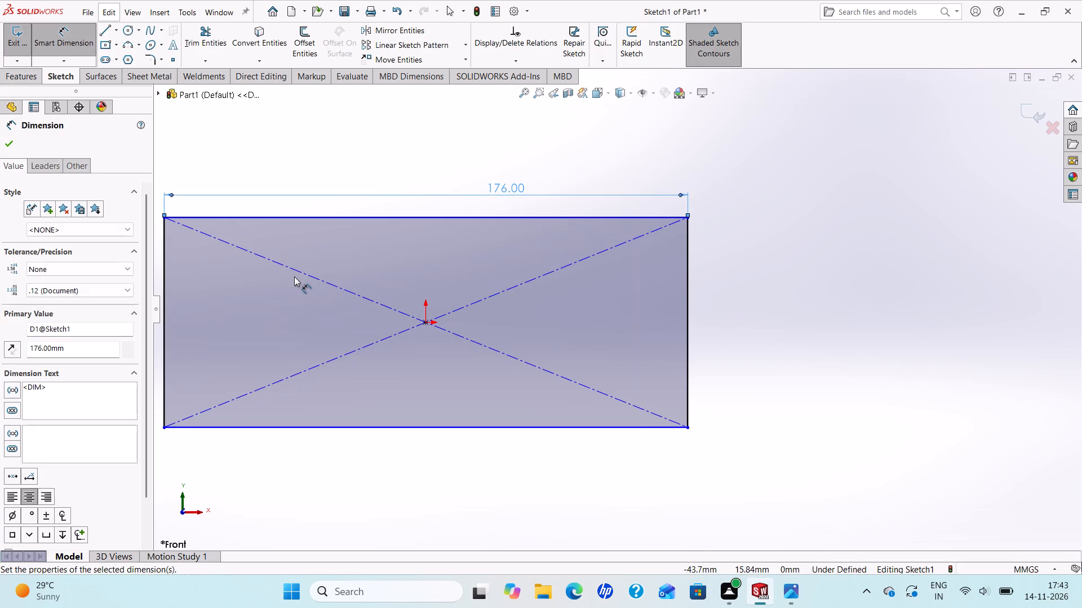
Dimension the rectangle's left edge to 106 mm.
scroll(294, 276, up, 4)
scroll(502, 321, down, 3)
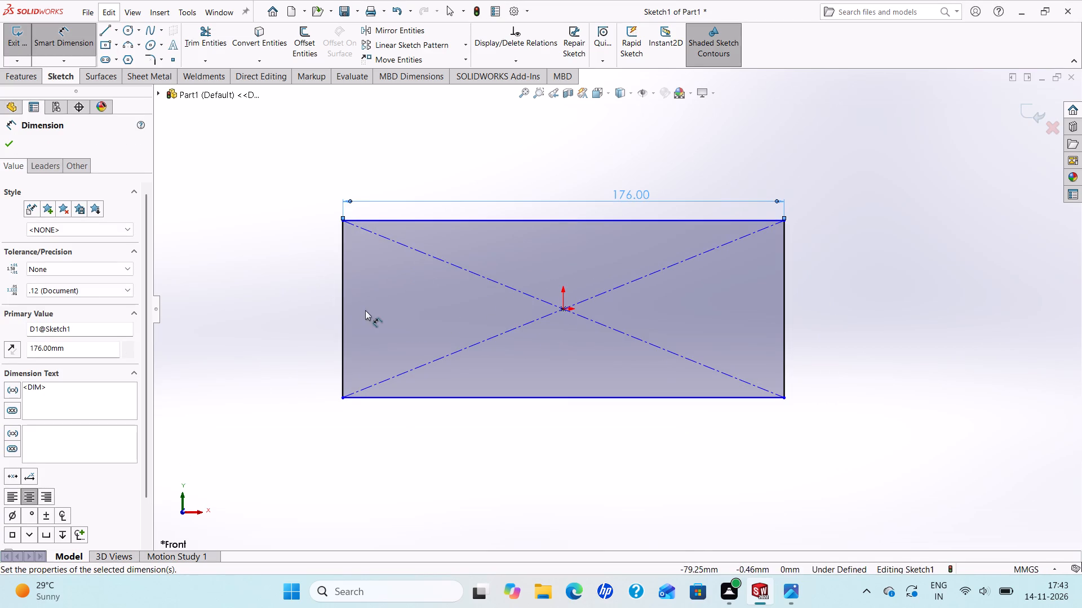
click(343, 303)
click(298, 291)
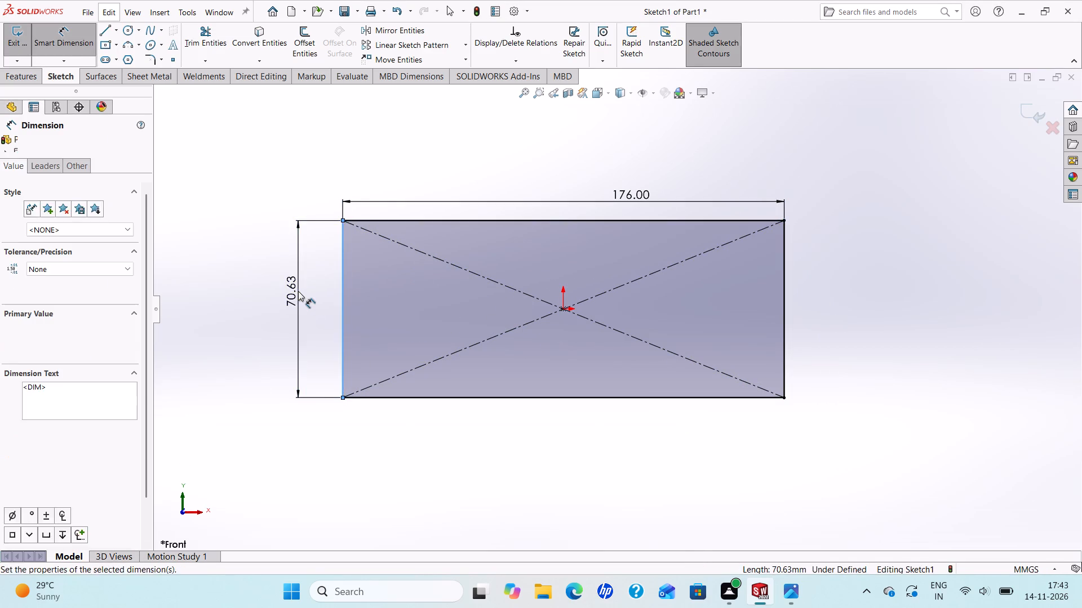
text(106)
key(Return)
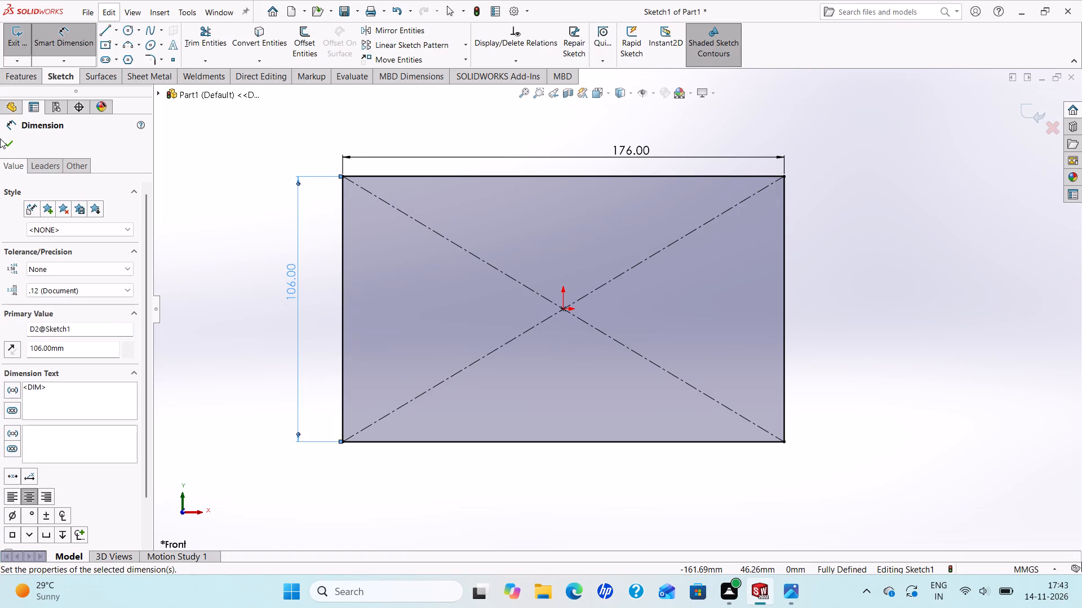
click(1, 139)
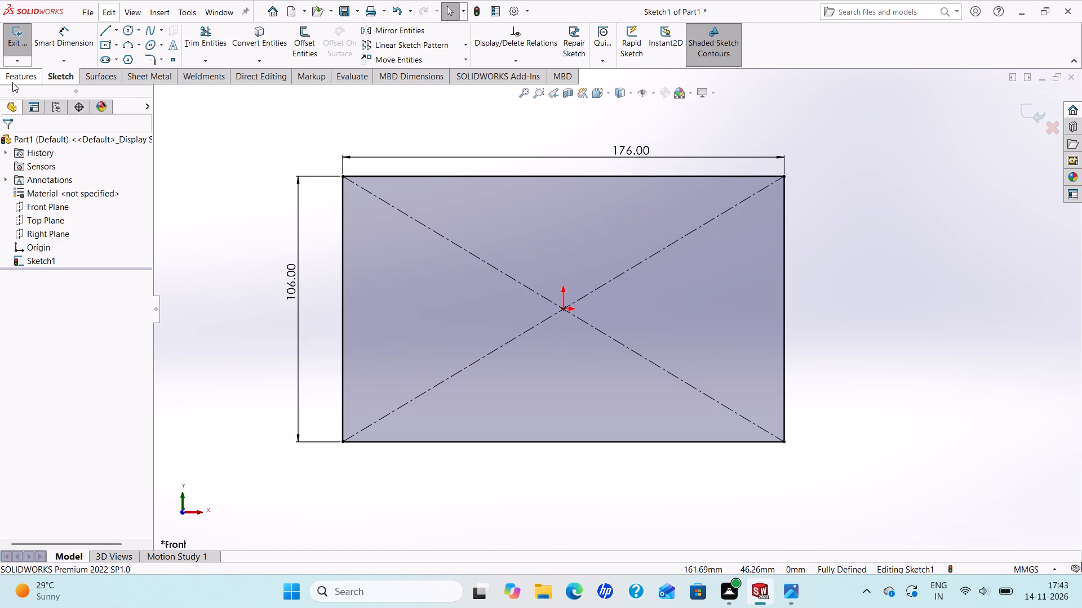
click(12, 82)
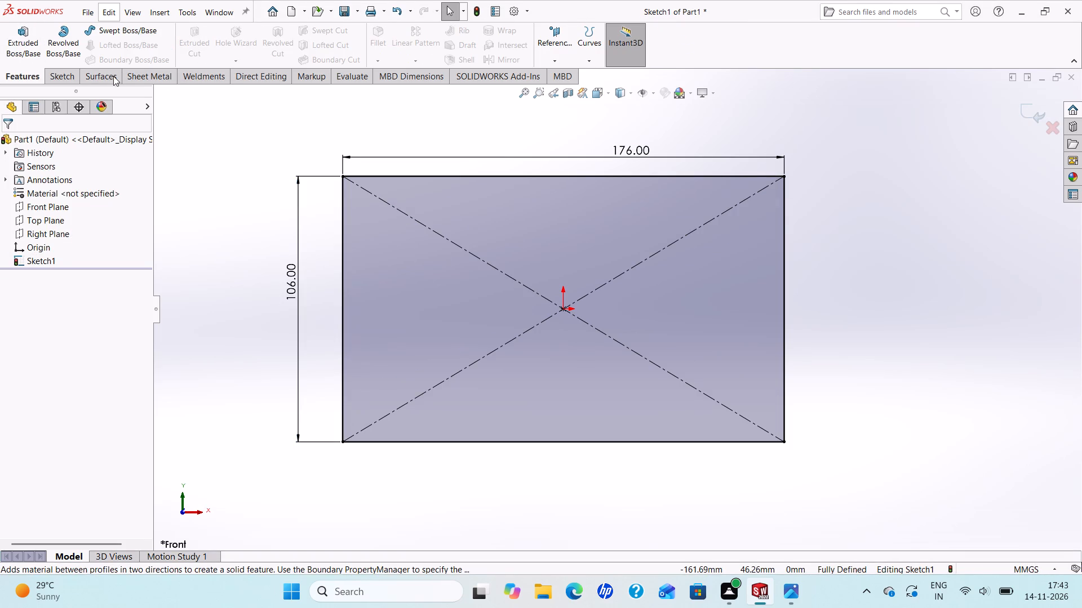
Create a 2 mm thick sheet metal base flange from the 176 × 106 mm rectangle, with K-factor 0.5 and tear relief.
click(141, 79)
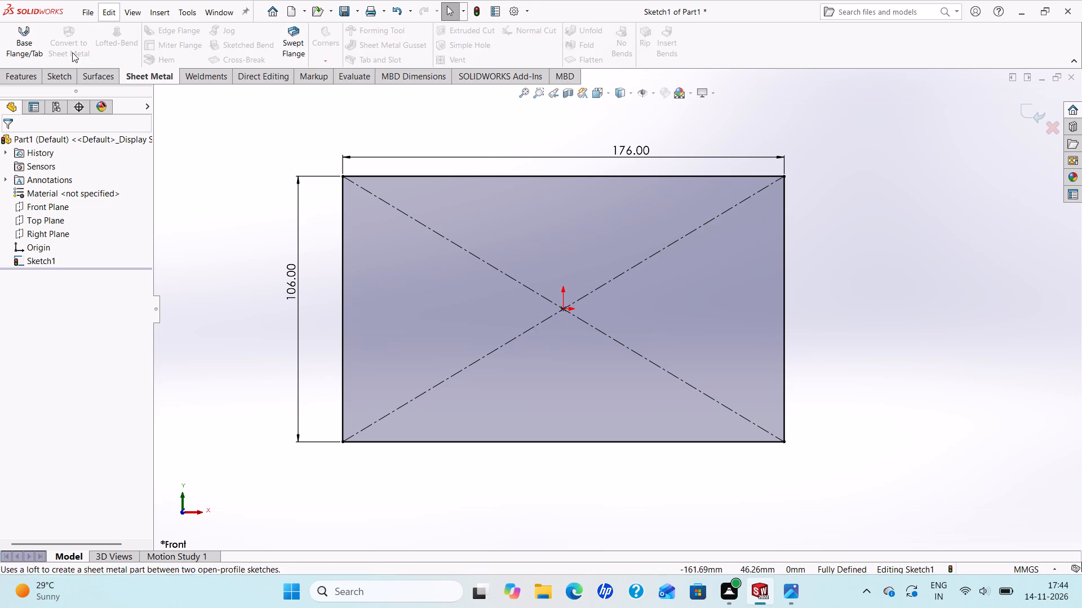
click(24, 43)
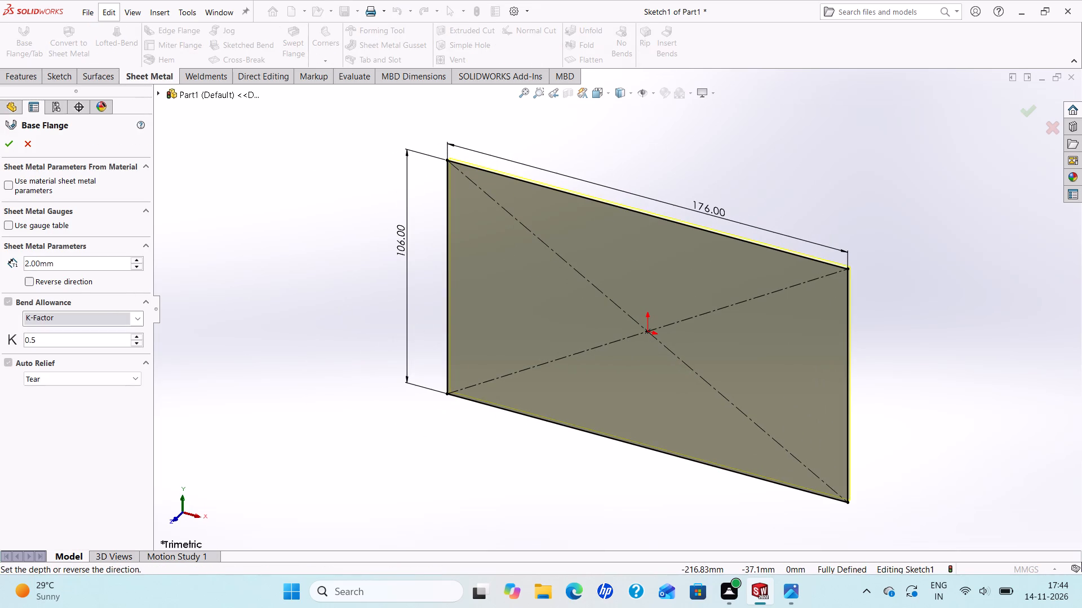
click(9, 147)
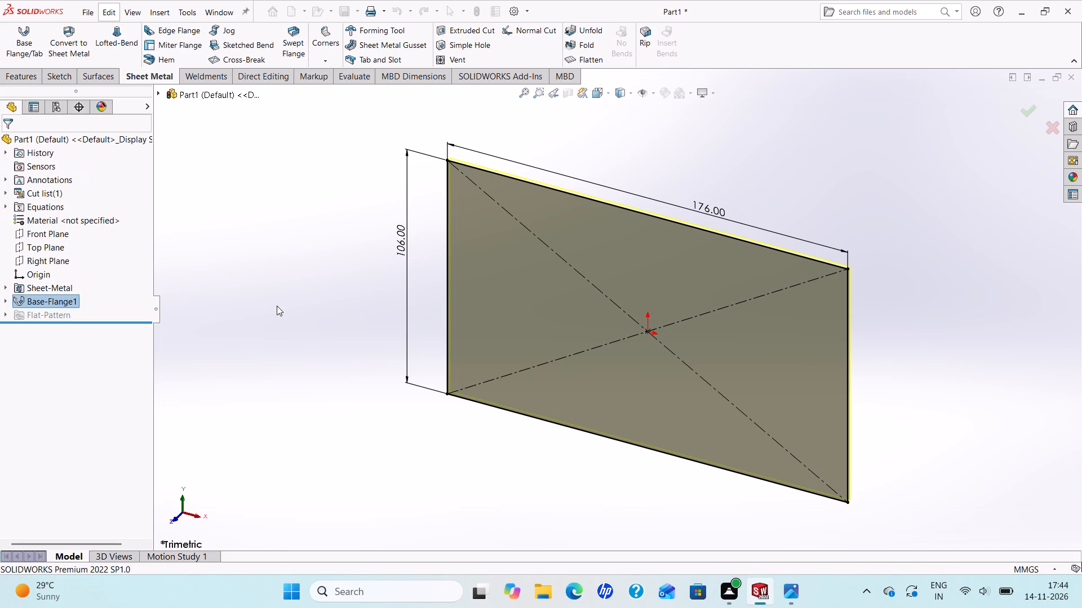
key(Escape)
Start a new sketch on the large front face of the base flange plate.
scroll(612, 344, up, 1)
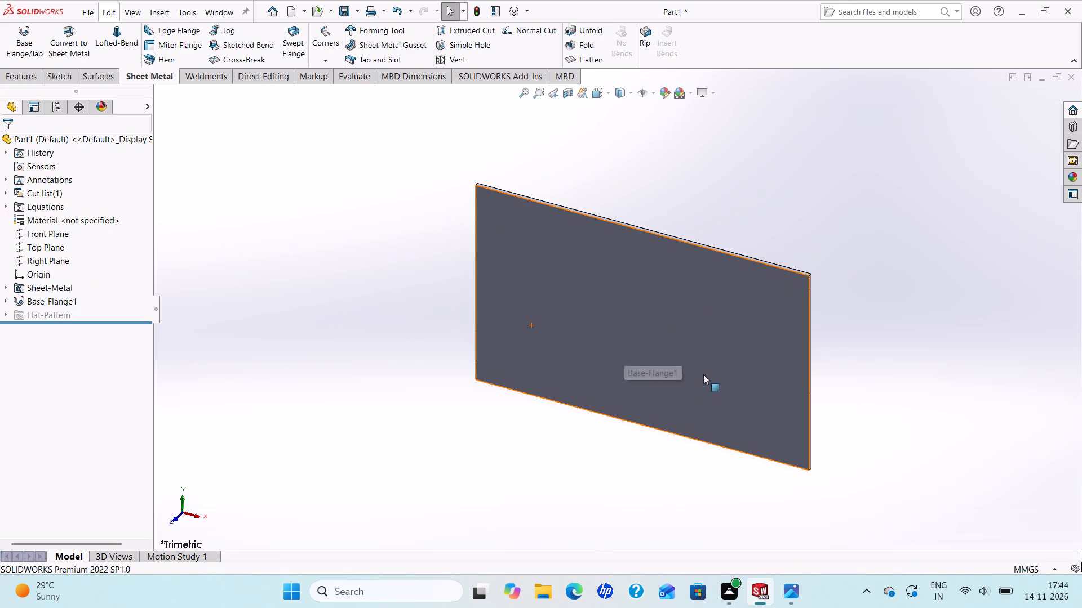
scroll(726, 374, down, 1)
middle_drag(729, 375, 748, 337)
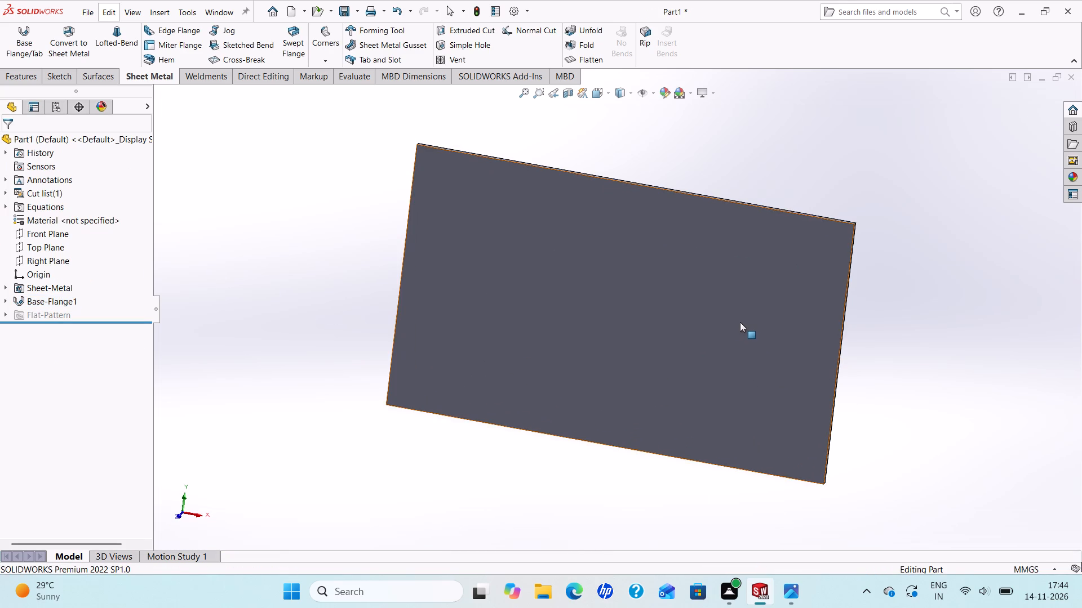
click(740, 322)
click(782, 289)
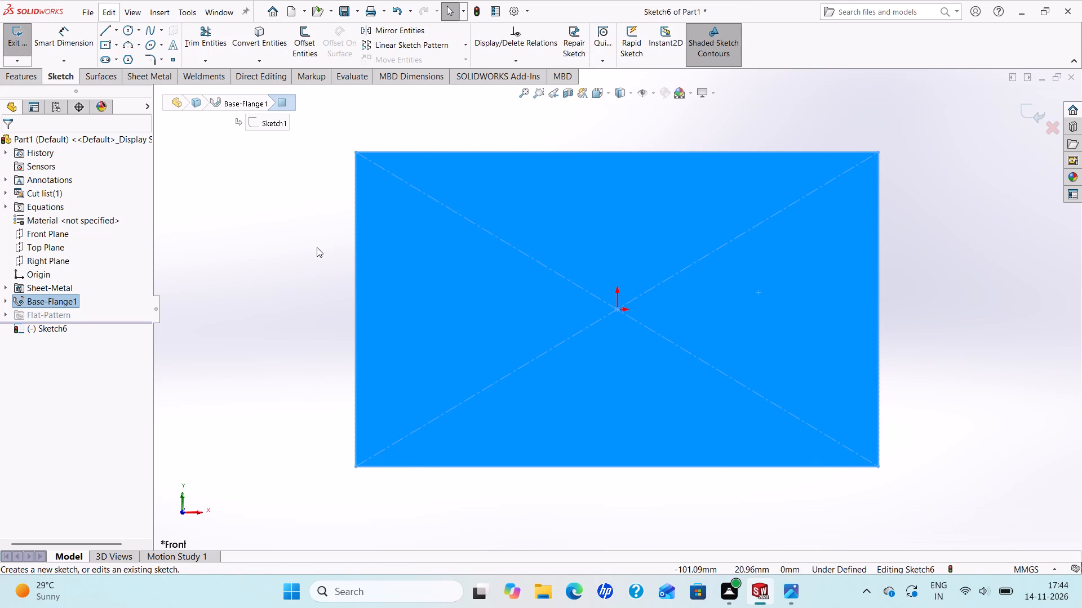
Check the reference drawing and sketch a line about 83 mm long along the plate's upper edge, spanning its middle.
click(786, 599)
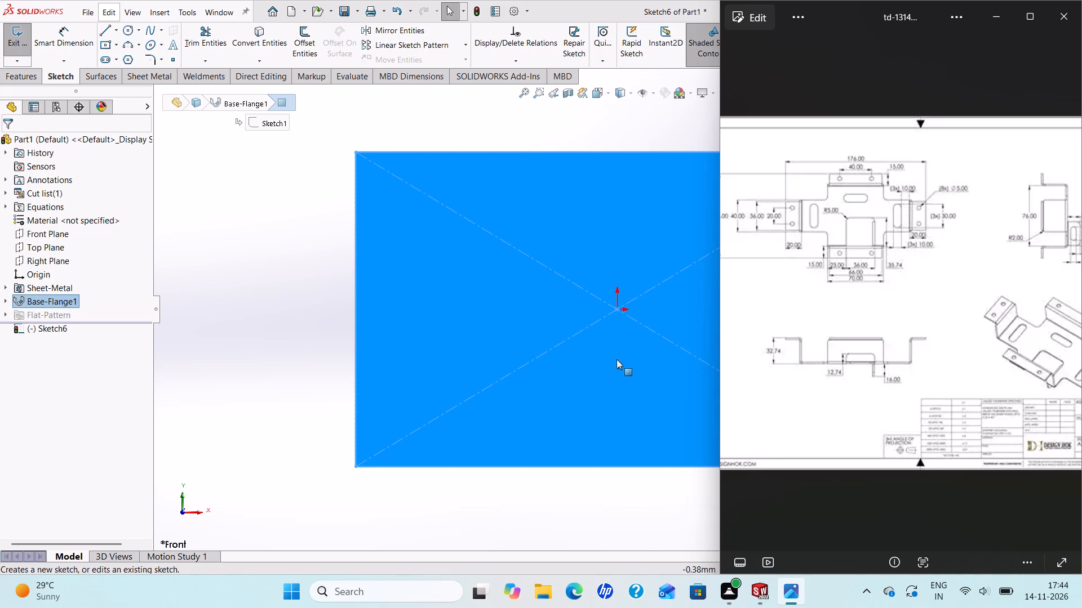
scroll(577, 330, up, 3)
scroll(709, 319, down, 2)
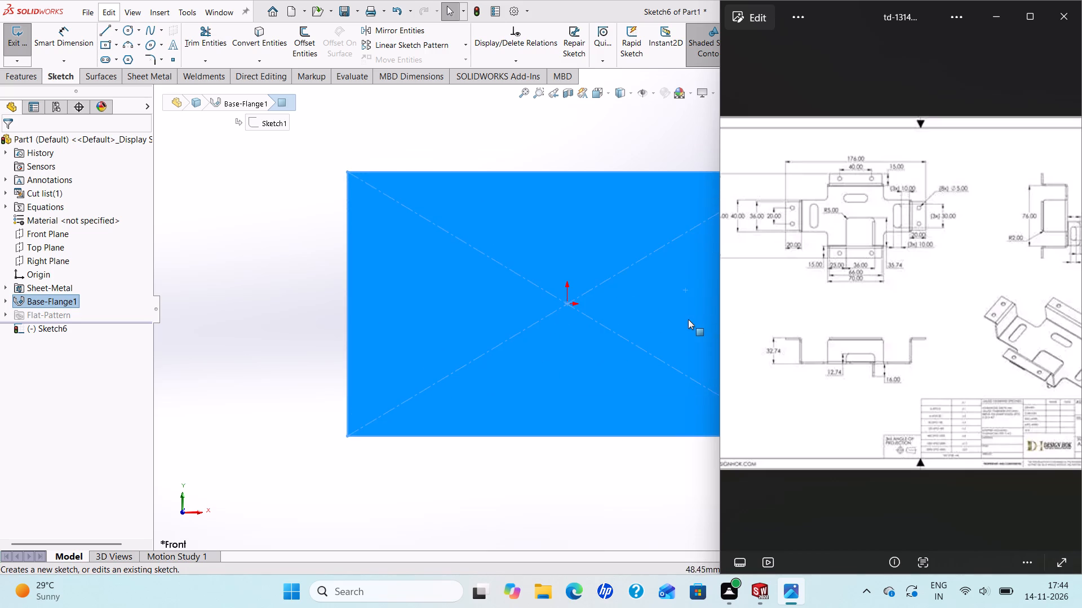
scroll(685, 319, up, 3)
scroll(689, 308, down, 2)
scroll(665, 302, up, 2)
scroll(705, 312, down, 1)
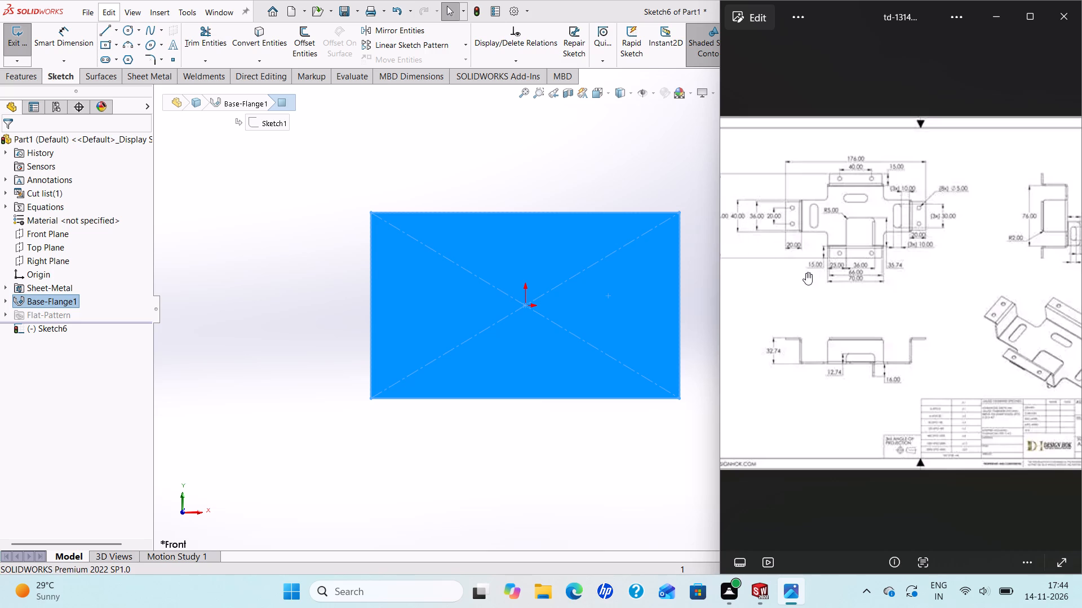
click(108, 26)
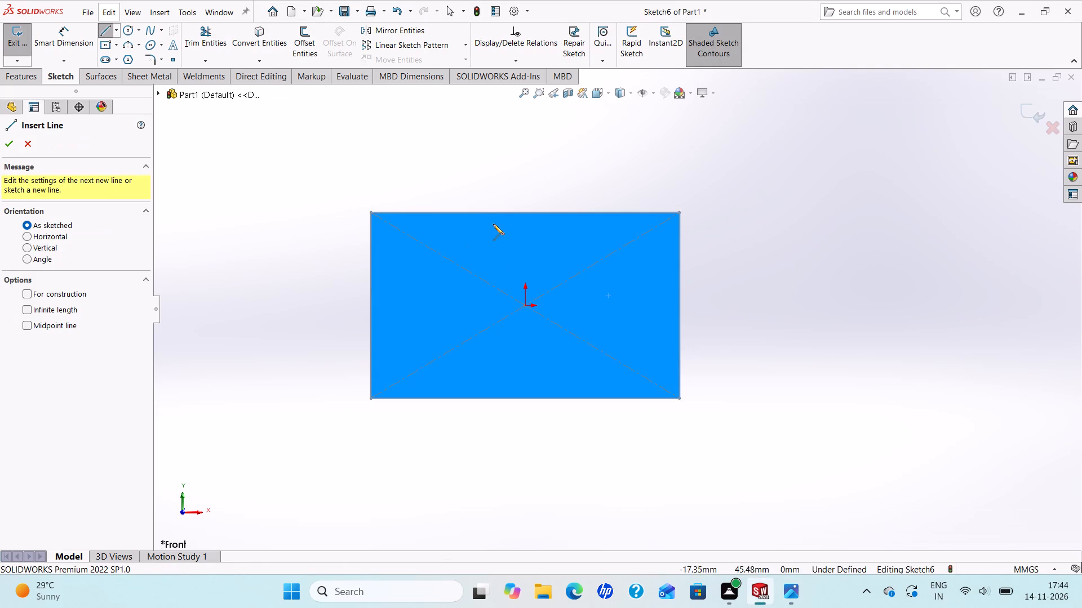
click(461, 213)
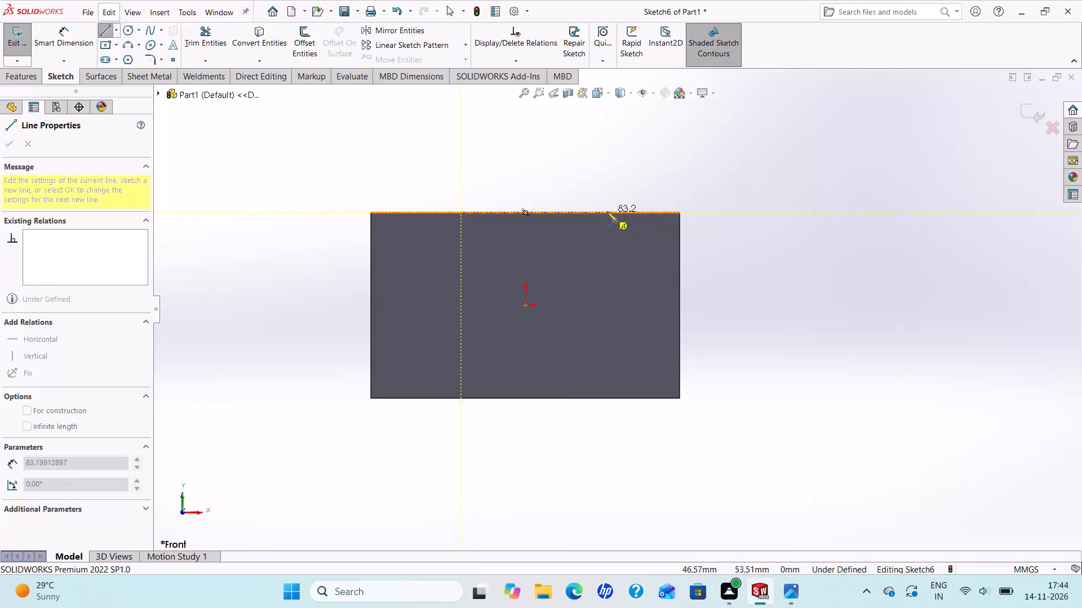
click(607, 212)
right_click(607, 212)
click(637, 223)
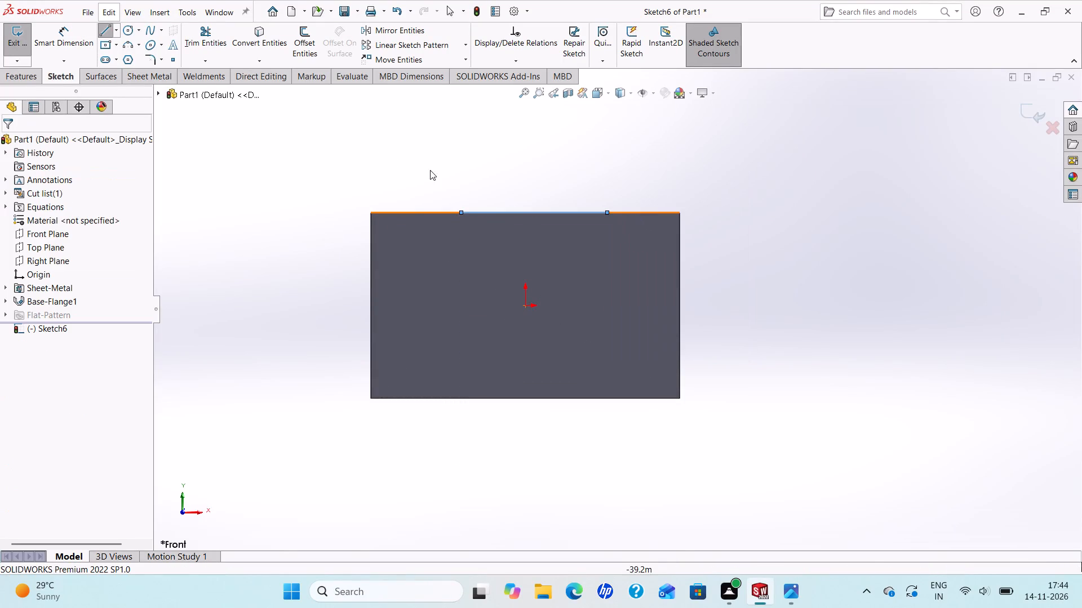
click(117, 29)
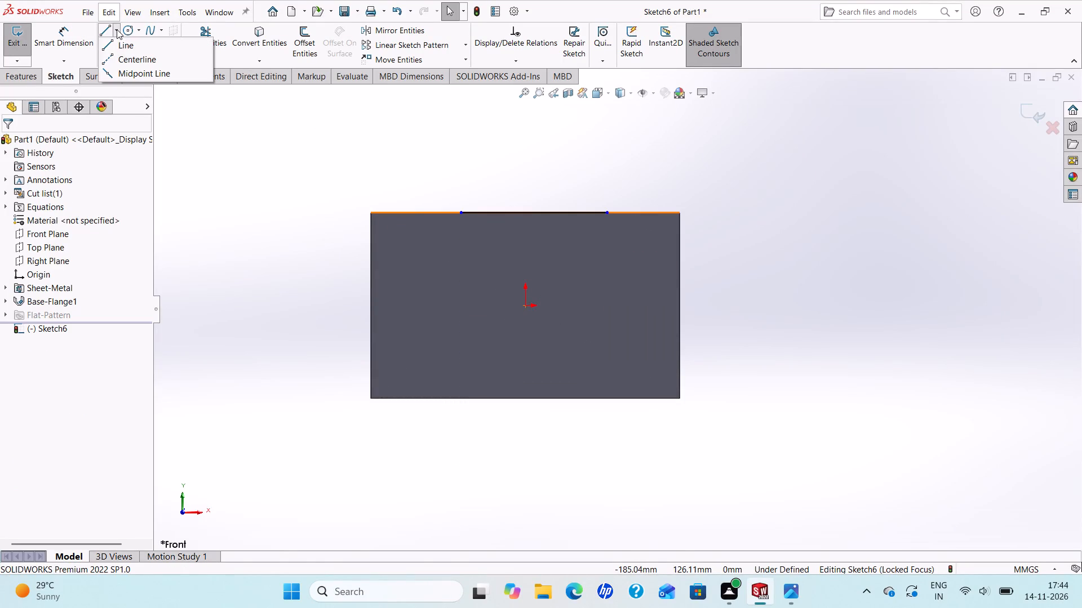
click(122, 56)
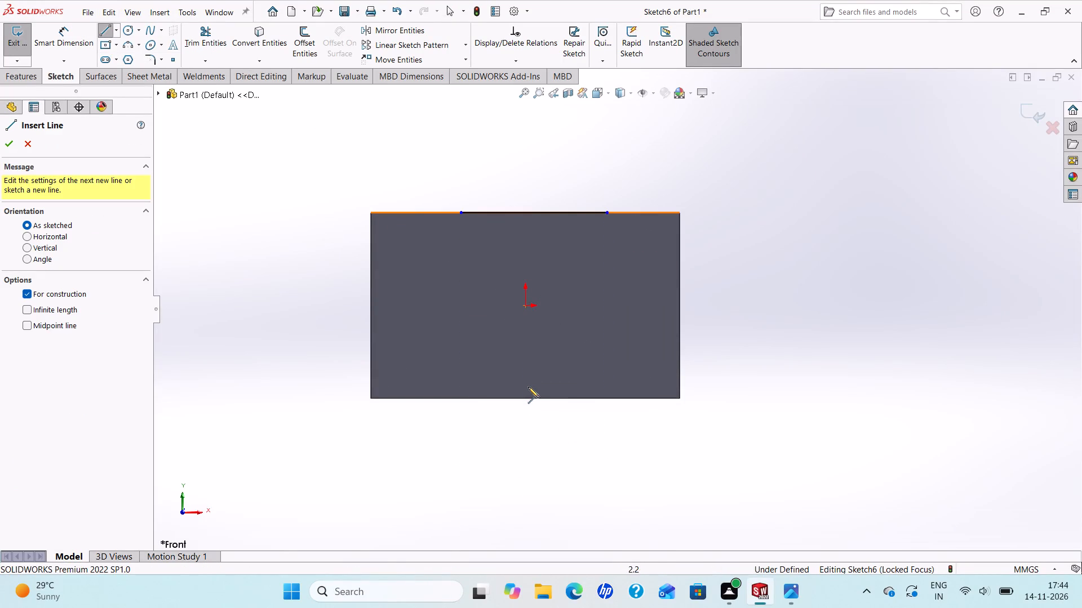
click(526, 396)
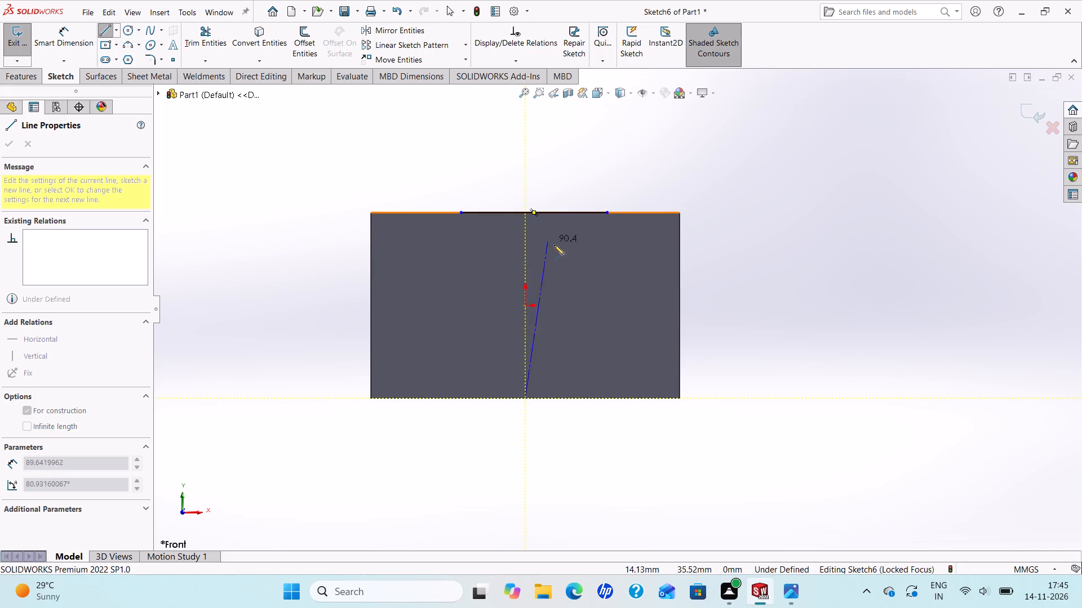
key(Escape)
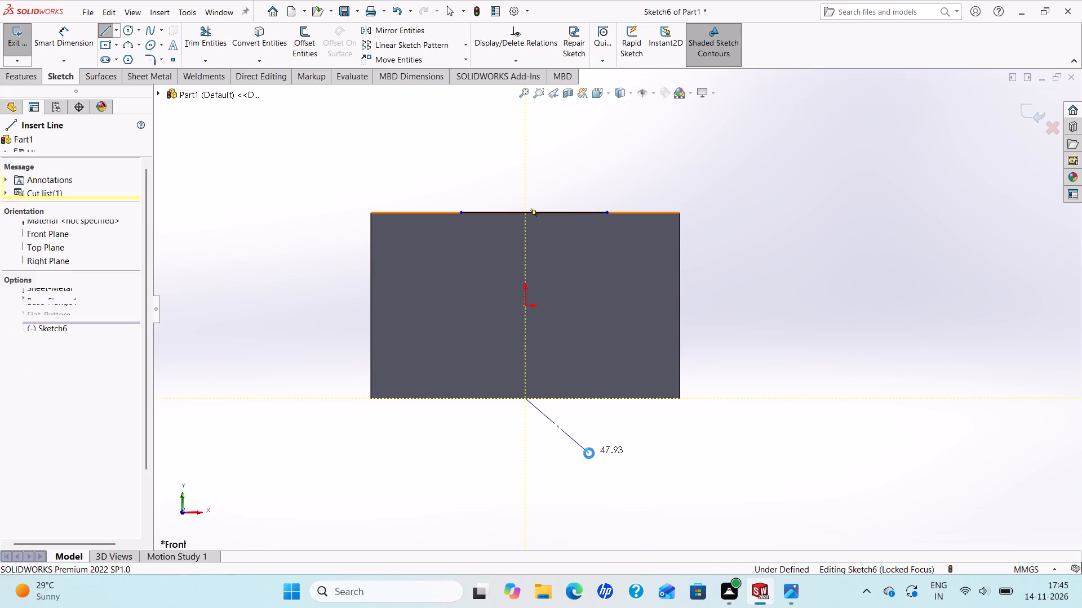
Sketch a vertical line between the midpoints of the plate's upper and lower edges and make it construction geometry.
click(109, 24)
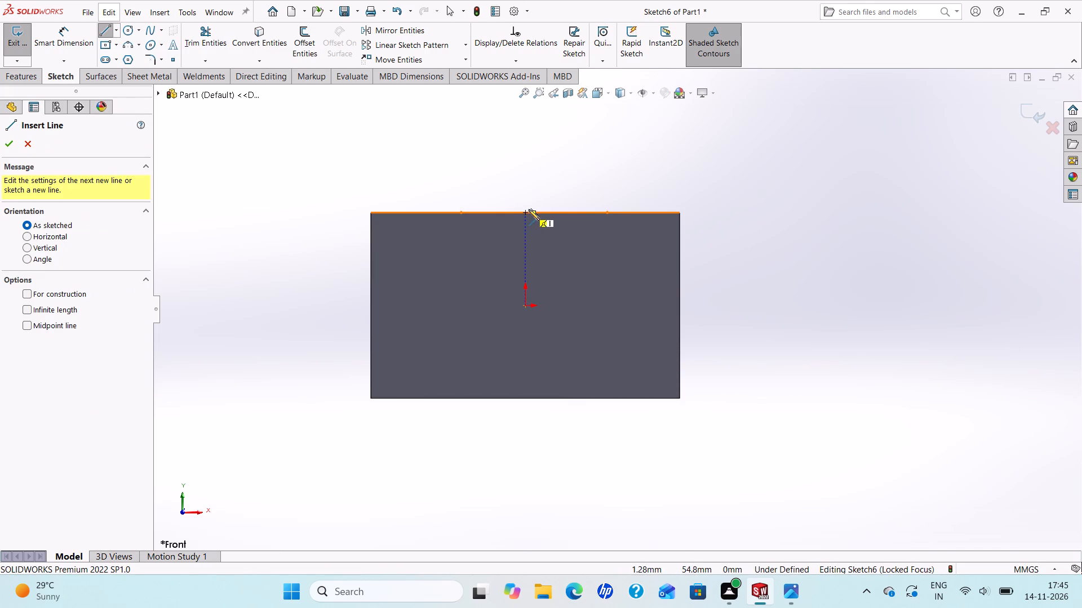
click(524, 211)
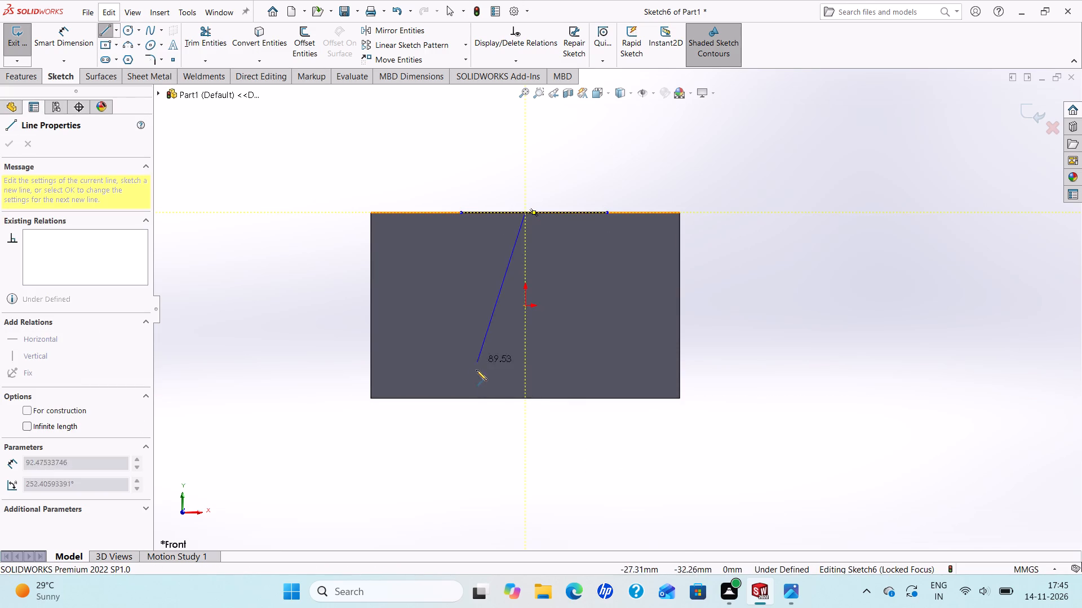
click(526, 396)
right_click(526, 396)
click(555, 406)
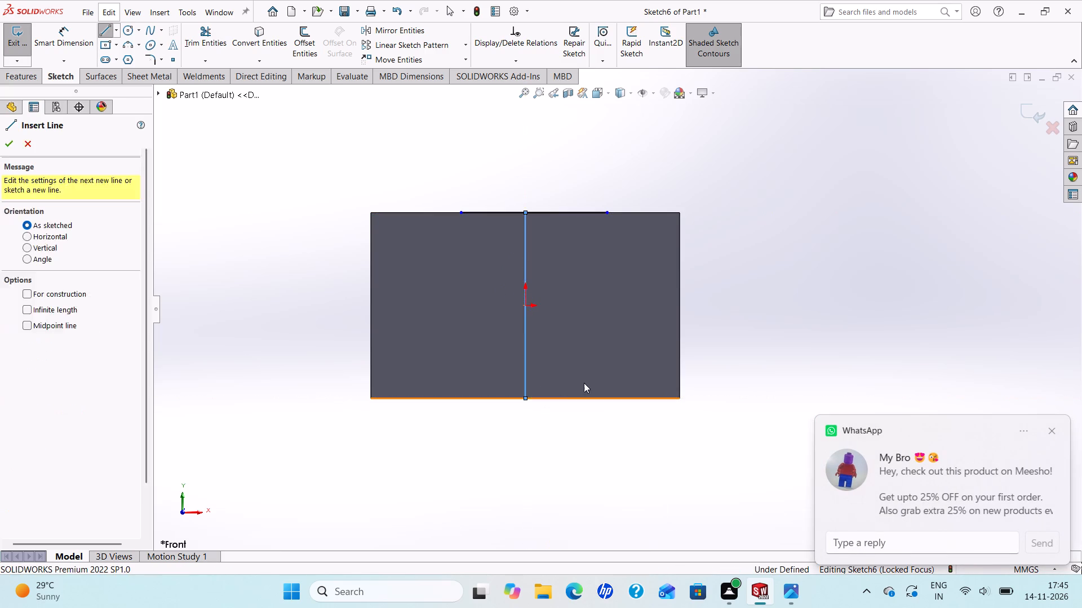
click(523, 343)
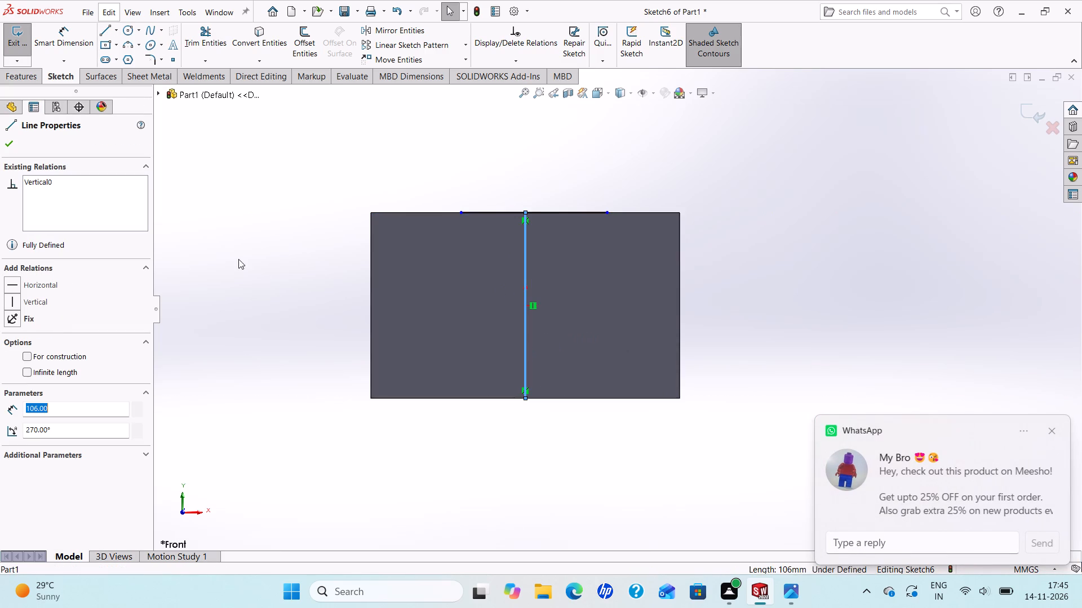
click(27, 353)
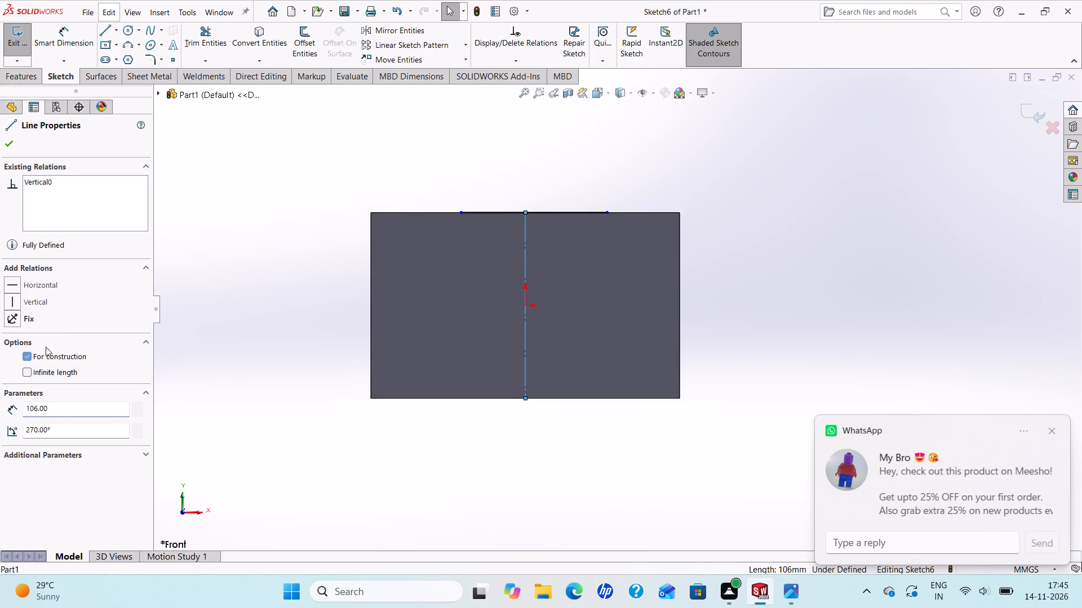
click(7, 142)
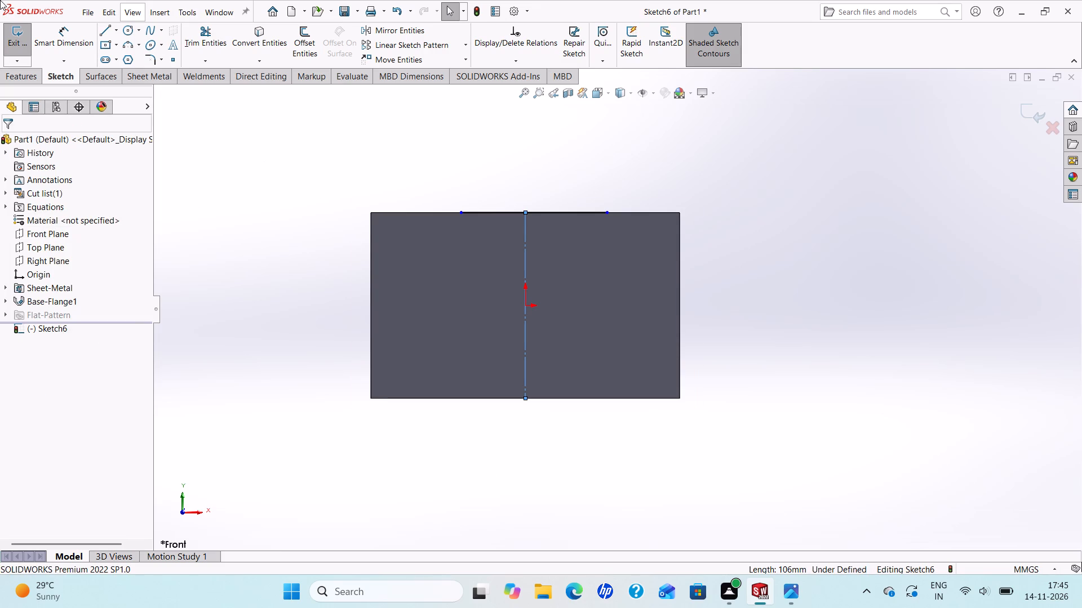
Dimension the line on the plate's upper edge to 70 mm.
click(44, 39)
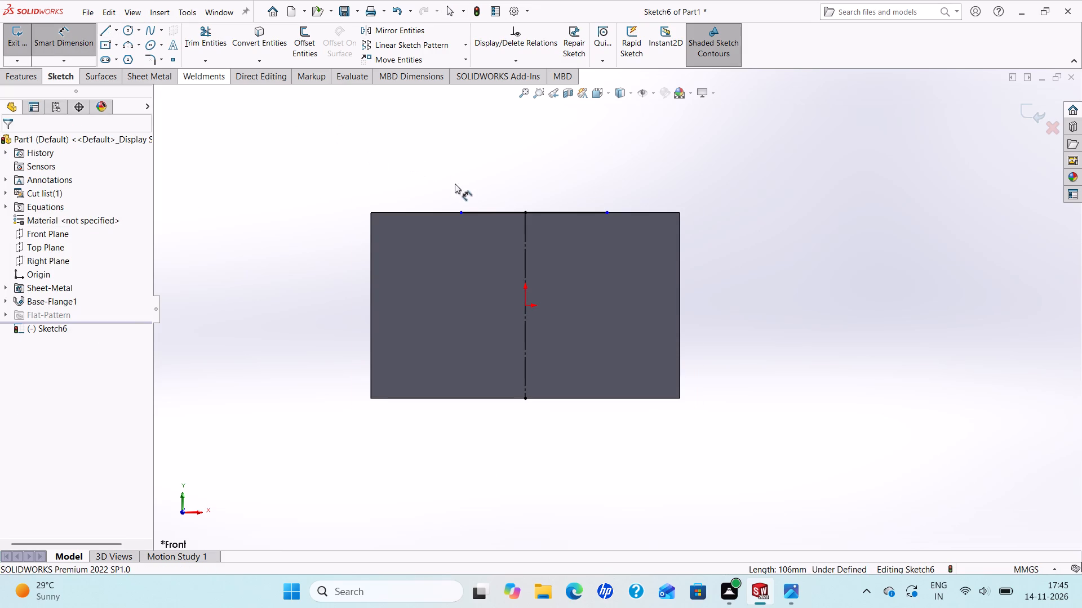
click(483, 214)
click(473, 176)
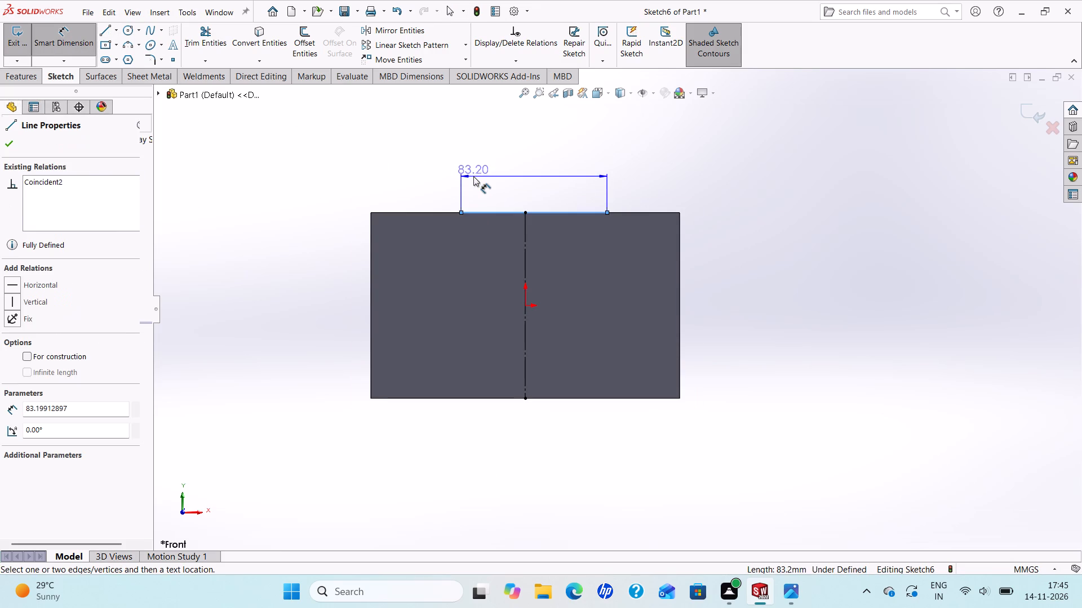
text(70)
key(Return)
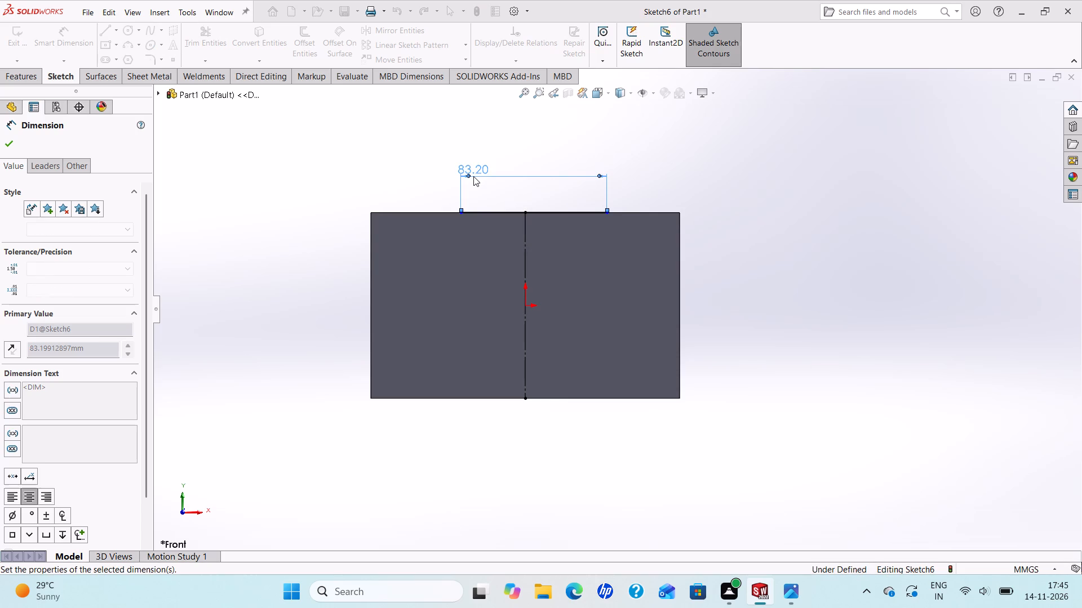
Dimension the distance from the upper line's left endpoint to the vertical centerline as 35 mm, centring the line.
click(526, 216)
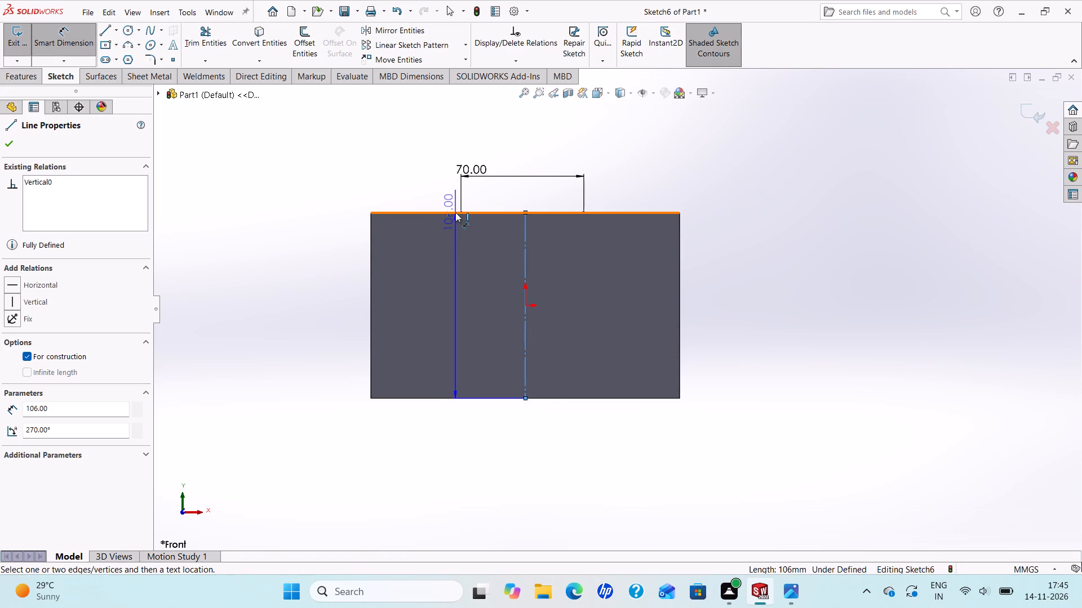
click(460, 212)
click(480, 192)
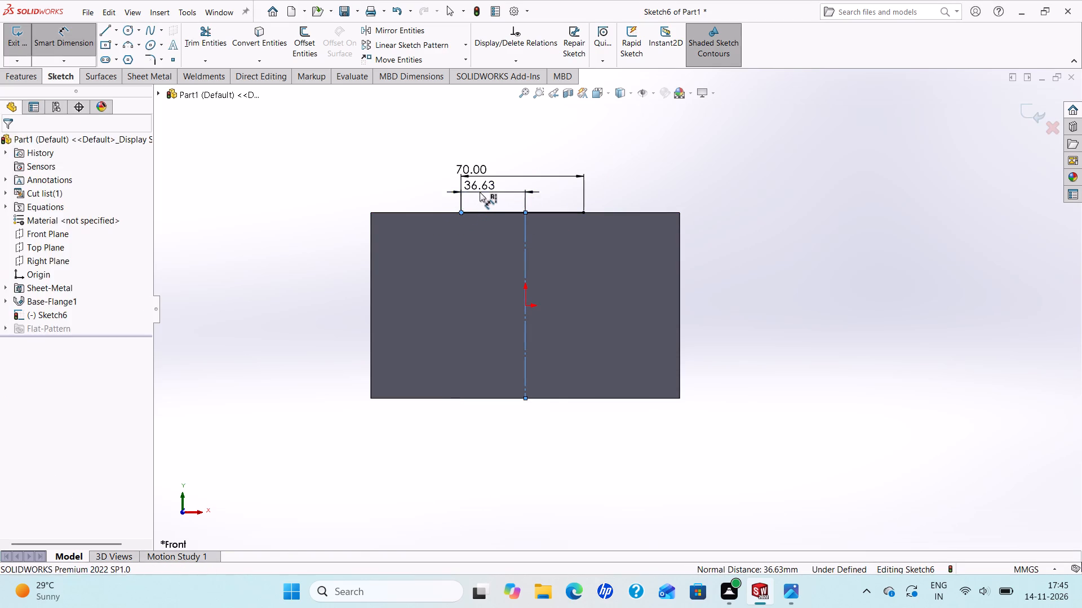
text(35)
key(Return)
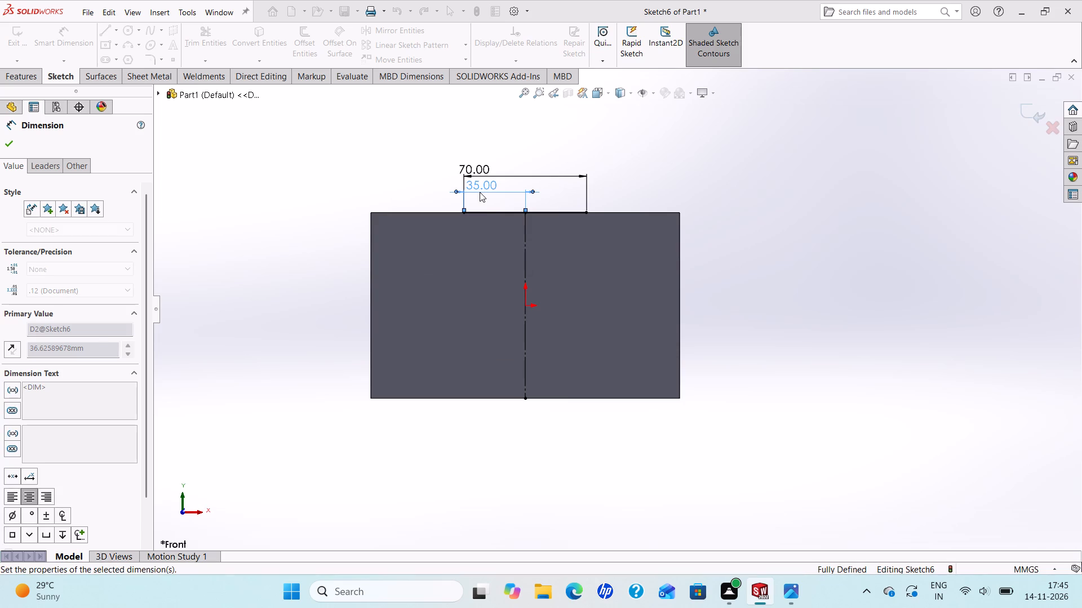
click(10, 145)
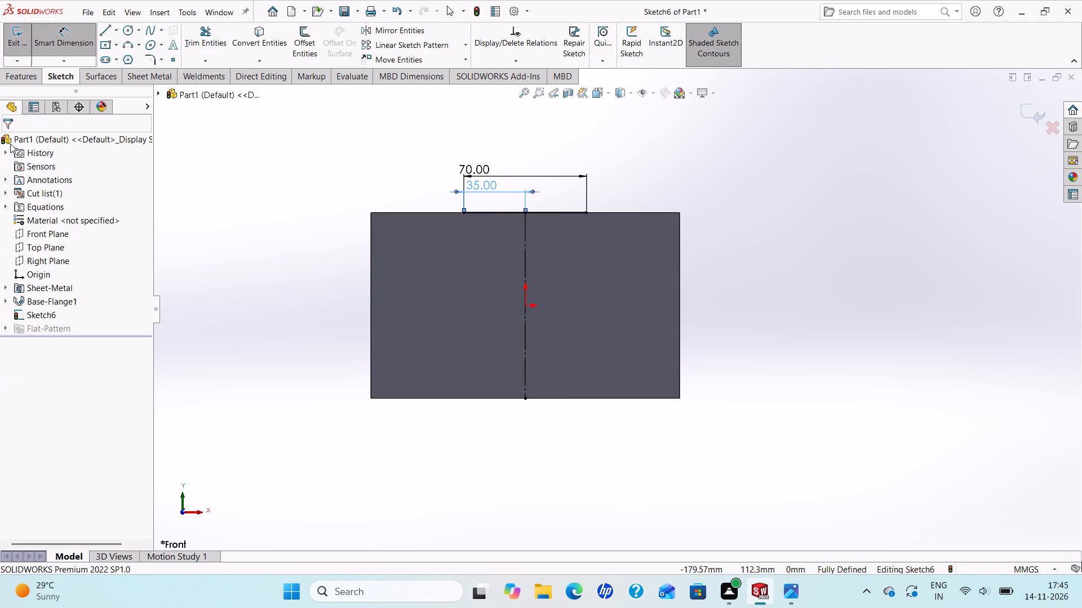
Sketch a horizontal centerline through the origin between the midpoints of the plate's left and right edges.
click(118, 33)
click(124, 59)
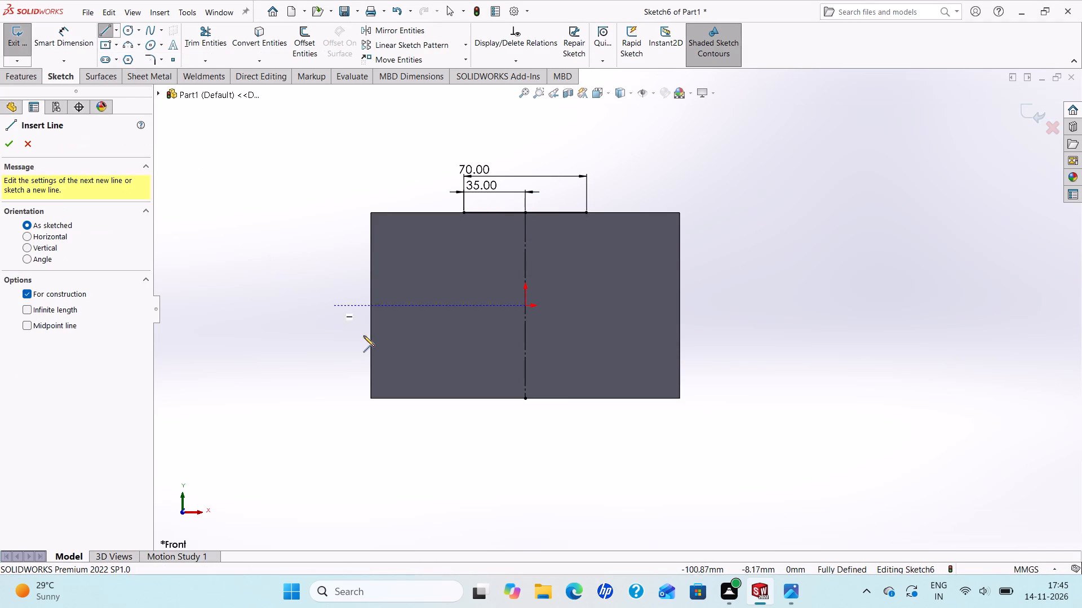
click(371, 306)
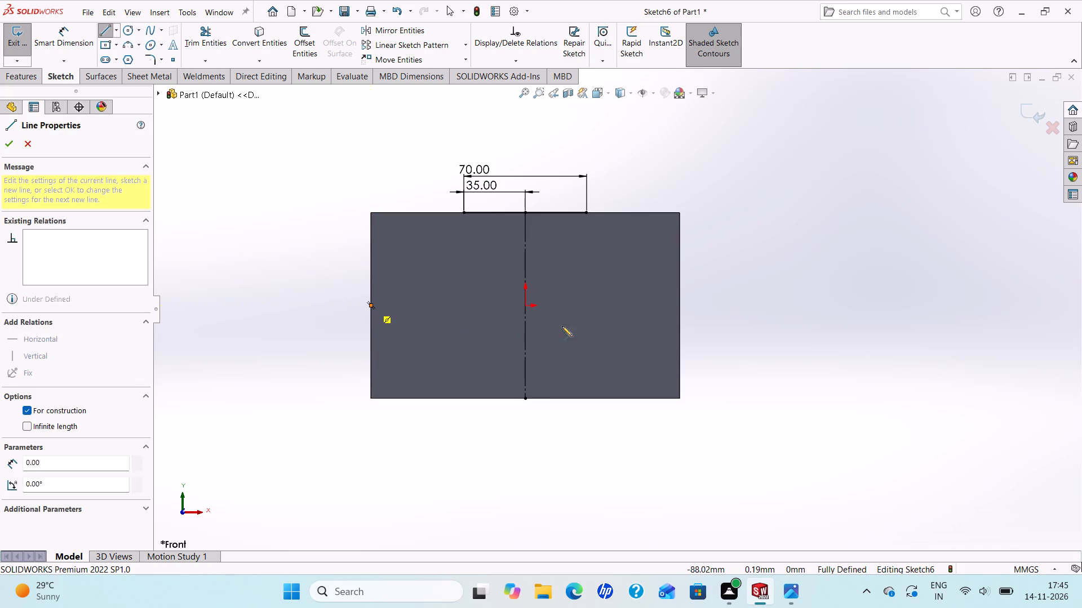
click(679, 307)
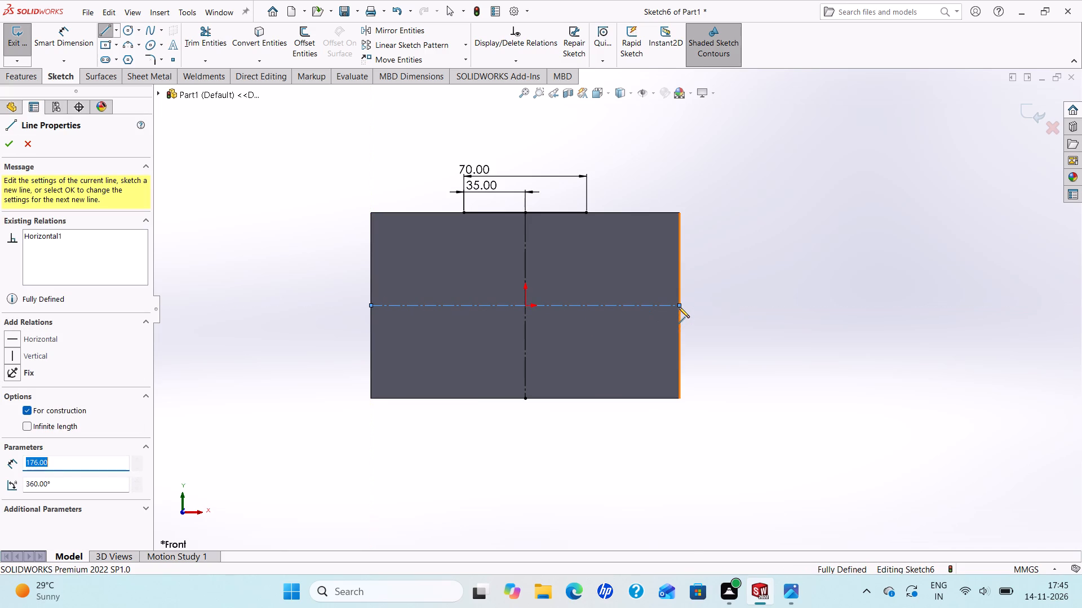
right_click(679, 307)
click(702, 315)
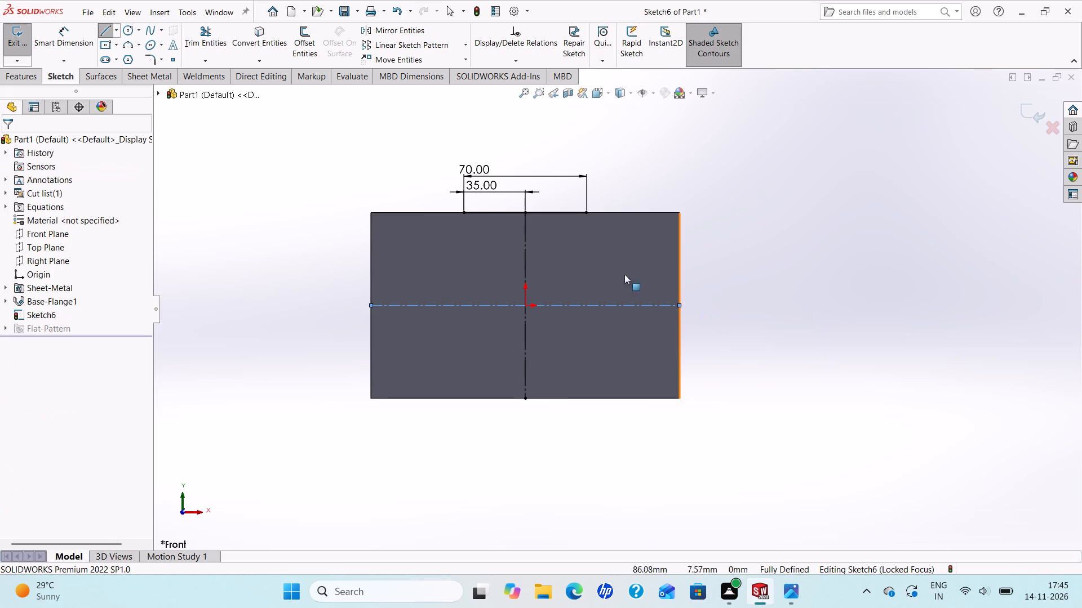
Sketch a vertical line about 44 mm long on the plate's left edge, spanning the horizontal centerline.
click(105, 28)
click(369, 263)
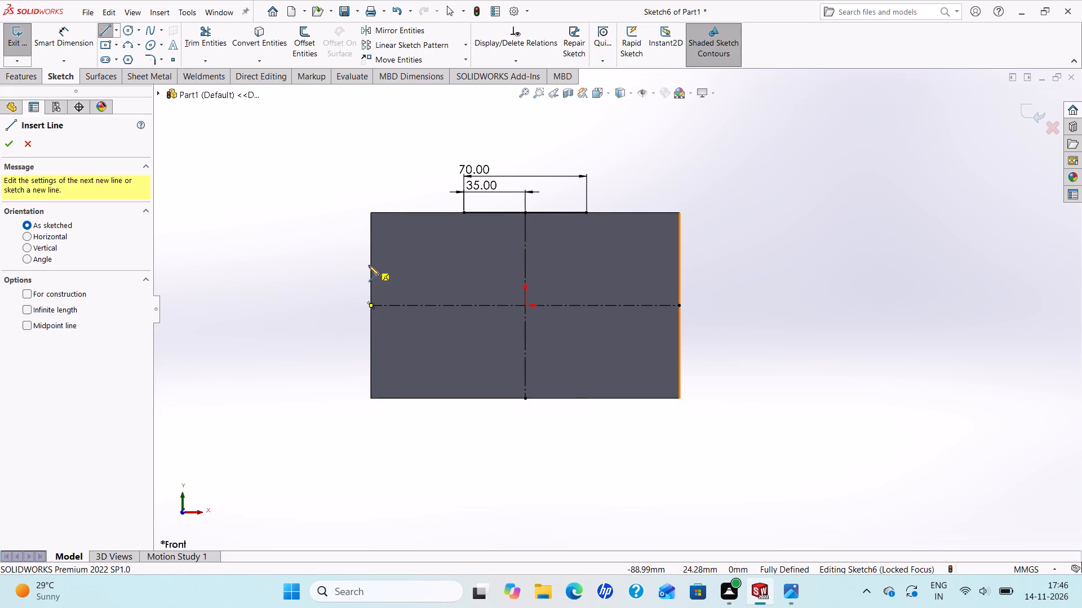
click(371, 341)
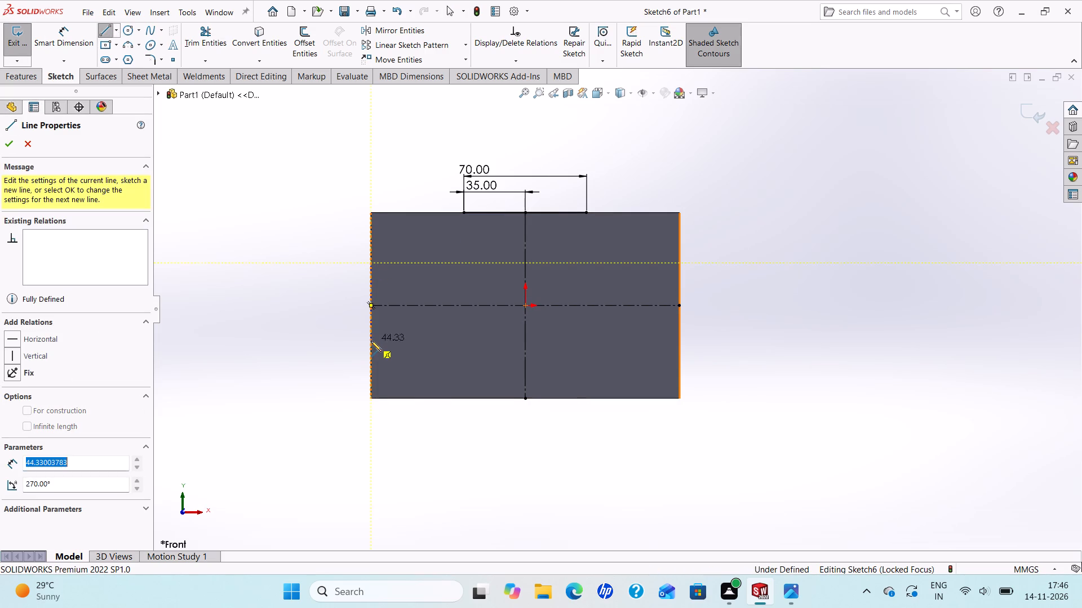
right_click(371, 341)
click(391, 347)
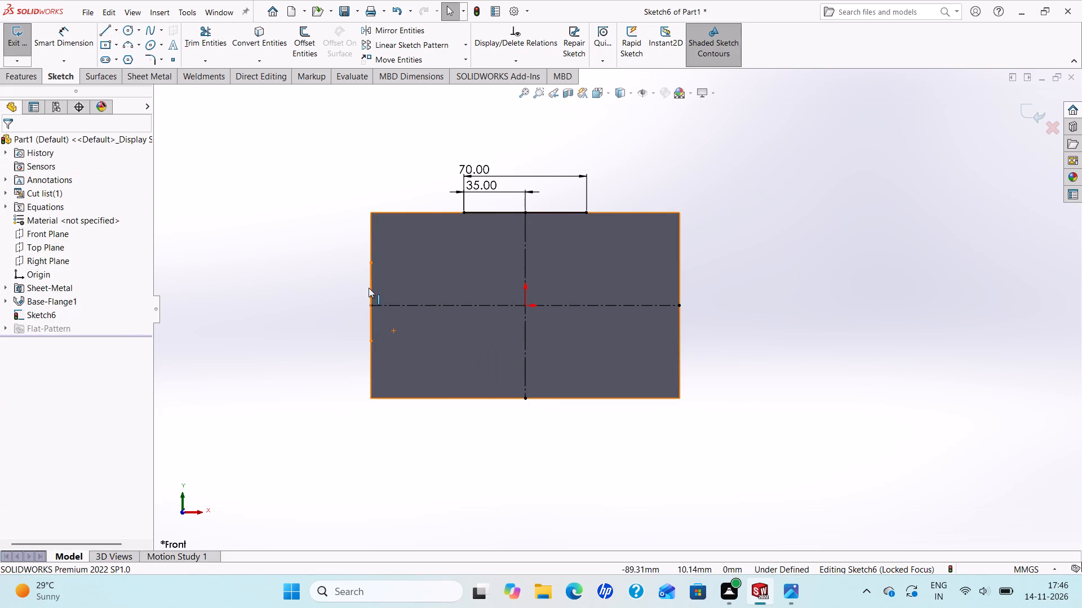
Dimension the line on the plate's left edge to 40 mm.
click(54, 39)
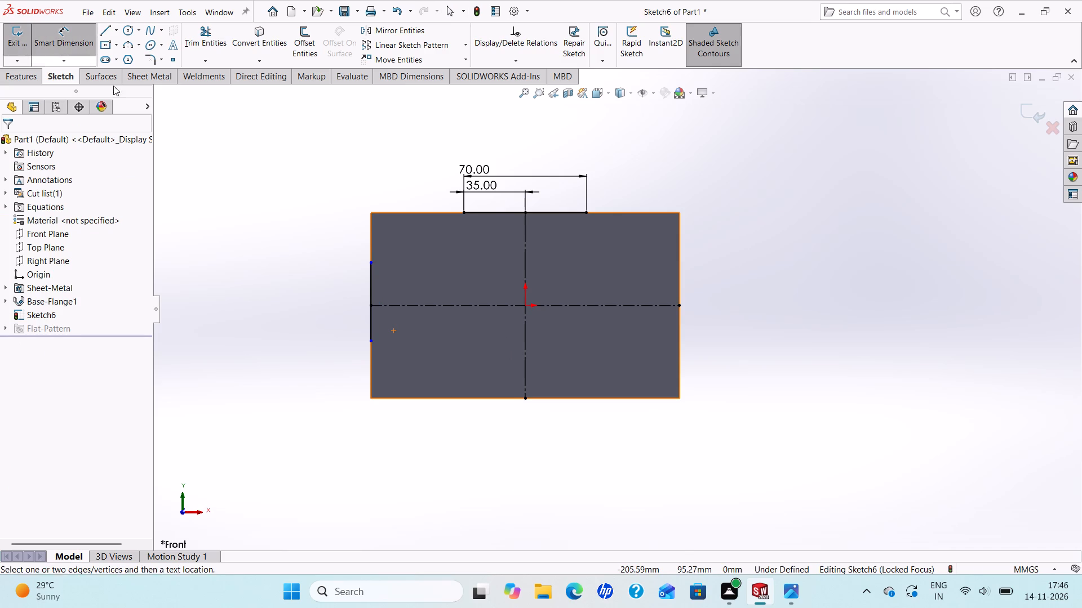
click(370, 284)
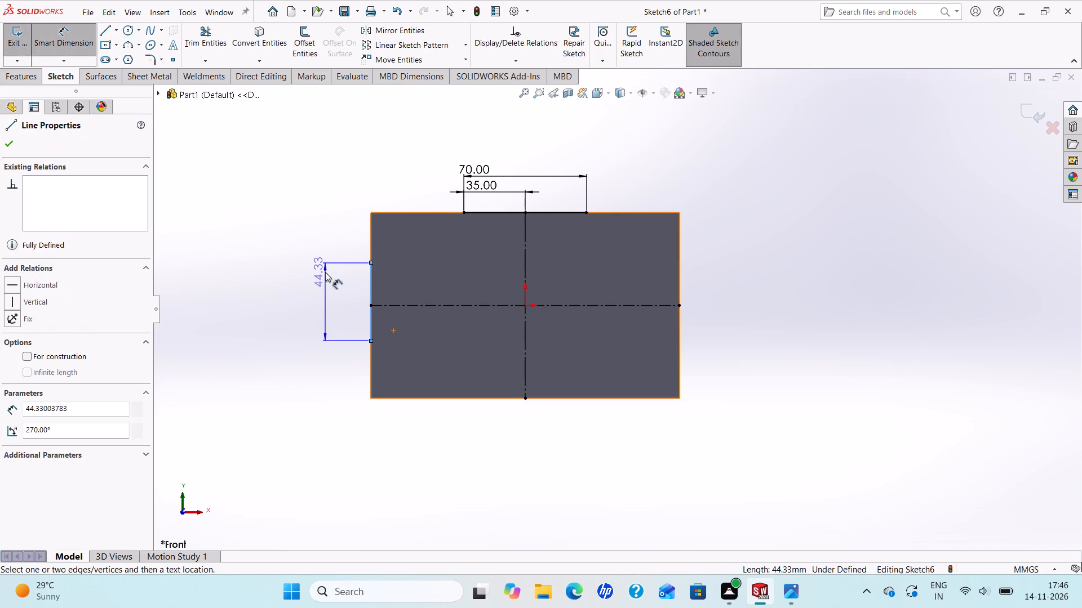
click(325, 272)
text(40)
key(Return)
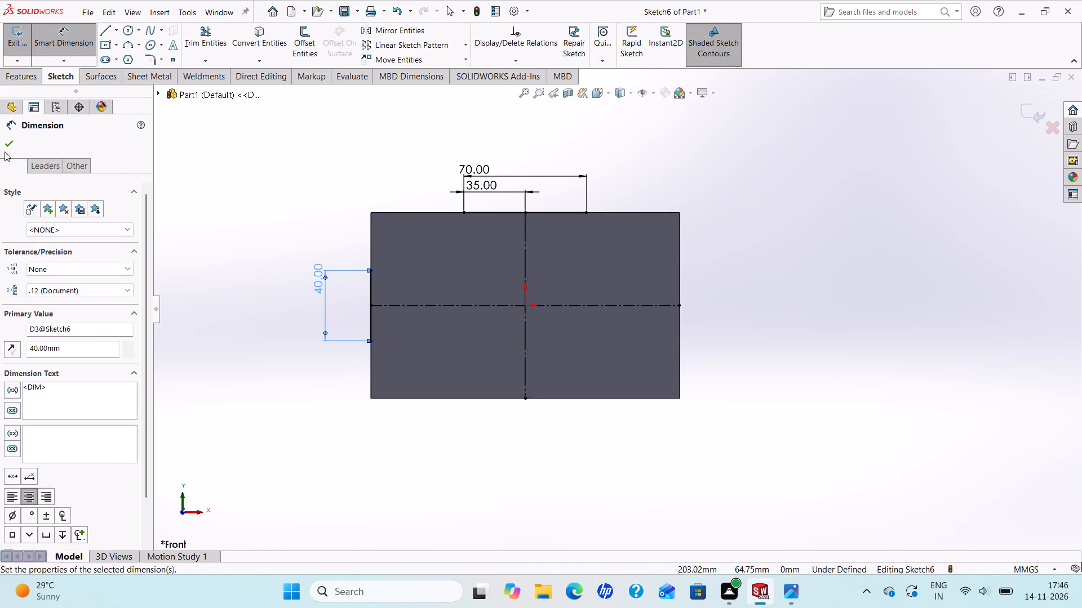
click(8, 147)
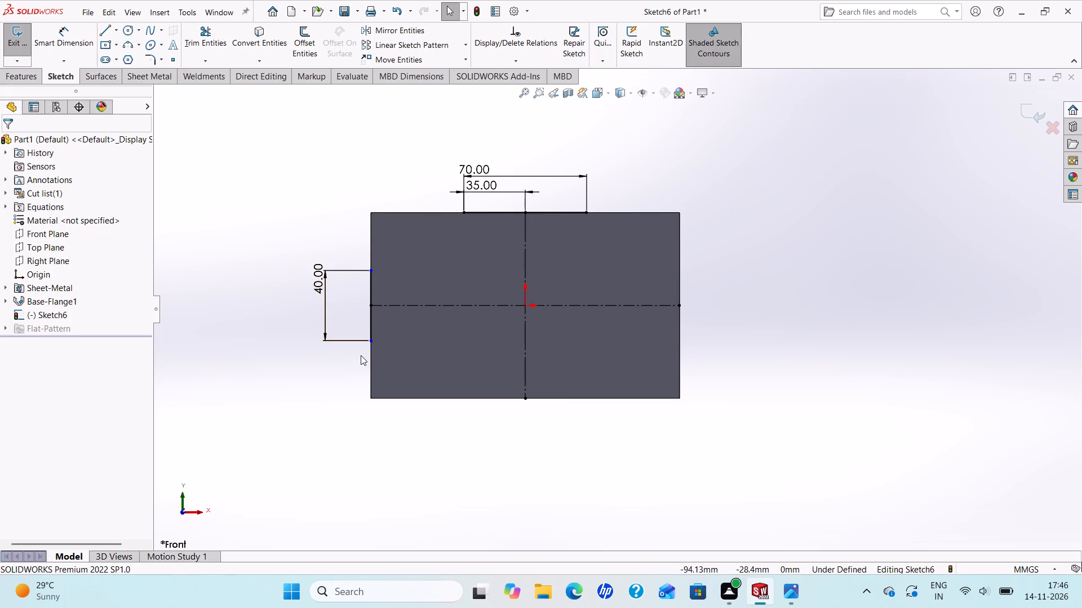
Dimension the distance from the left line's lower endpoint to the horizontal centerline as 20 mm, centring the line.
click(72, 39)
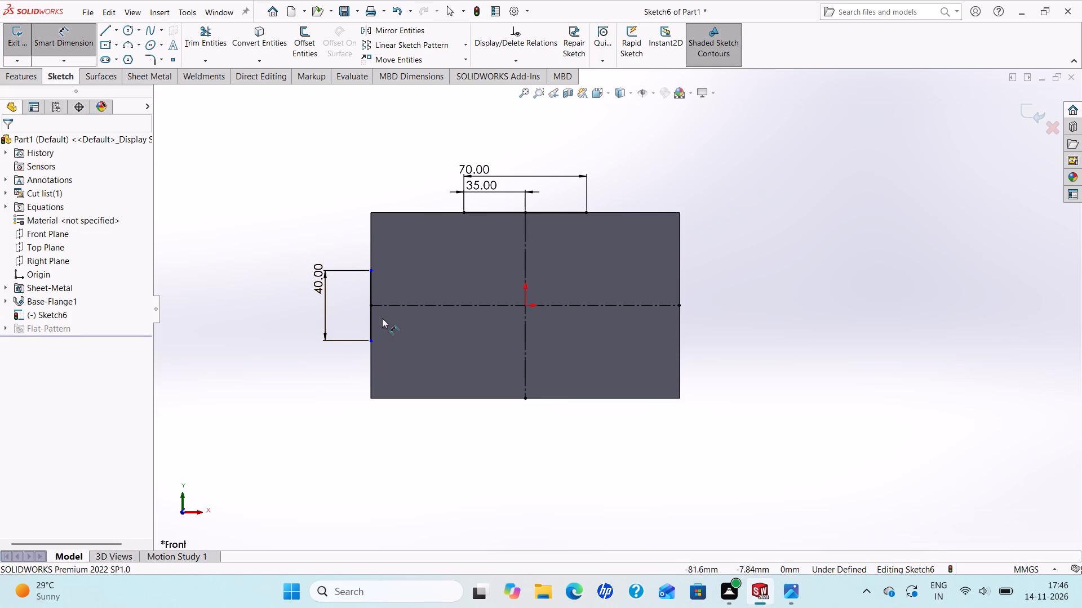
click(382, 305)
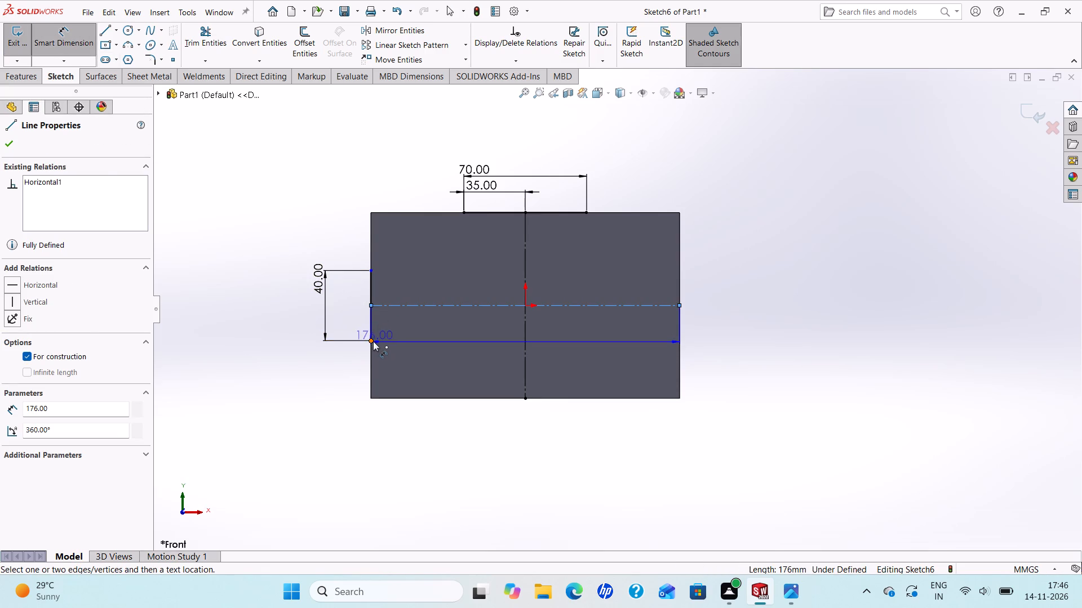
click(370, 339)
click(339, 327)
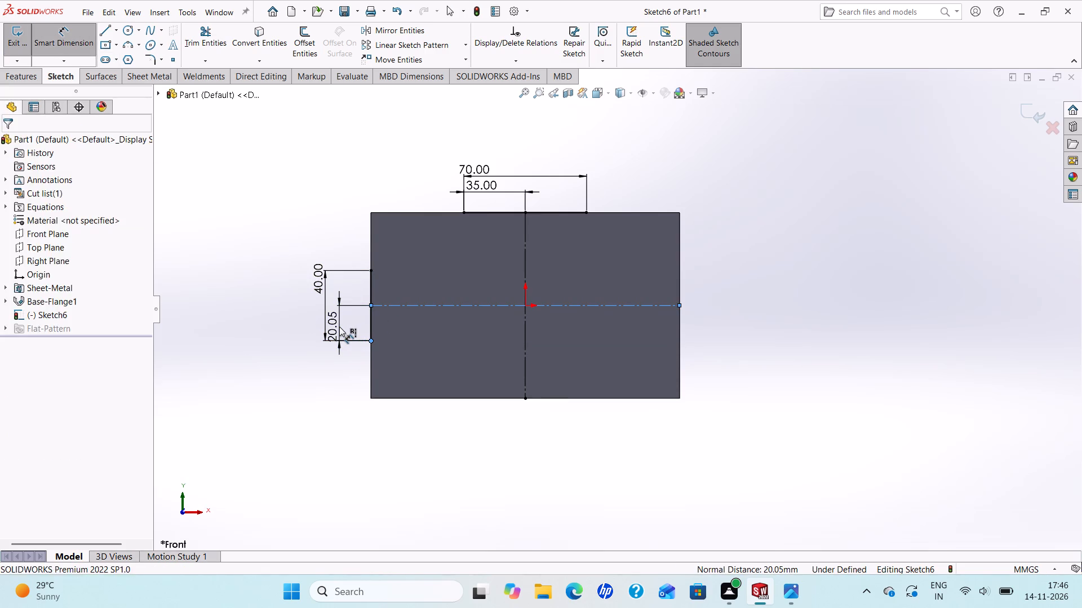
text(20)
key(Return)
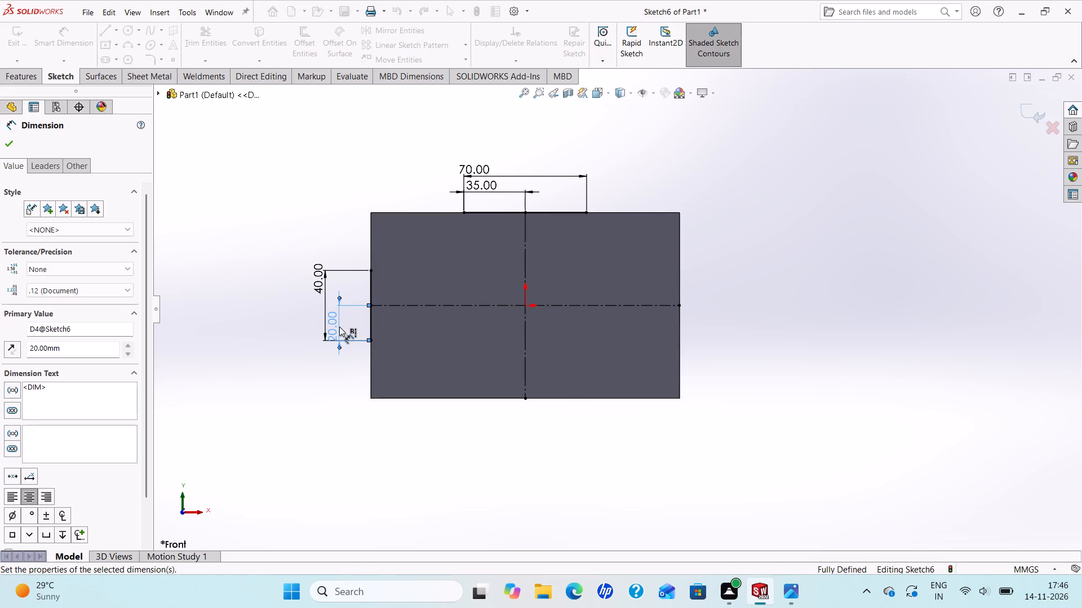
click(3, 145)
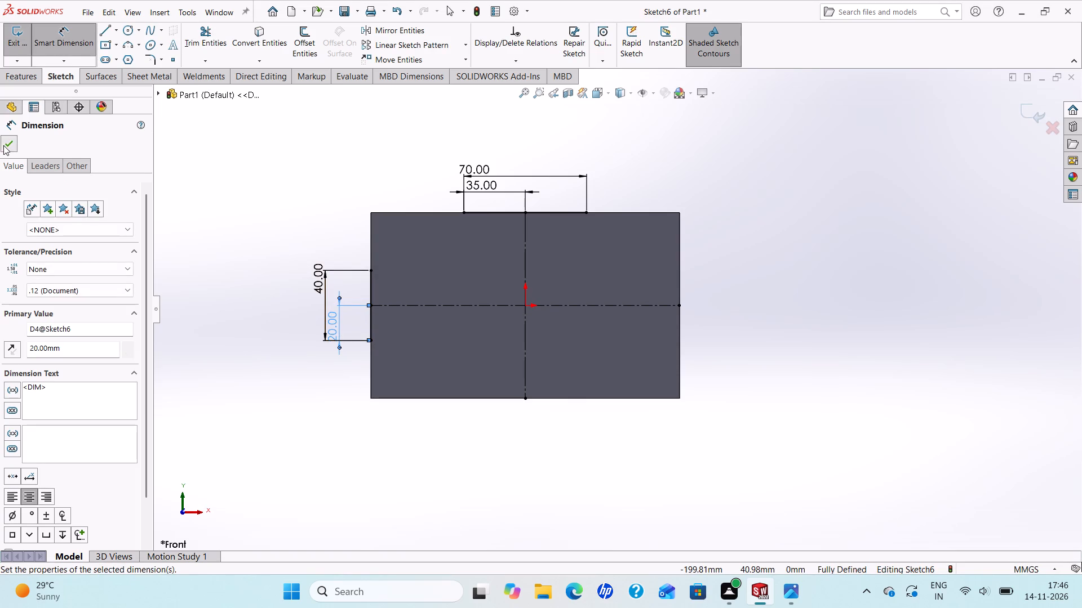
Mirror the 40 mm line on the plate's left edge about the vertical centerline, keeping the original.
click(387, 32)
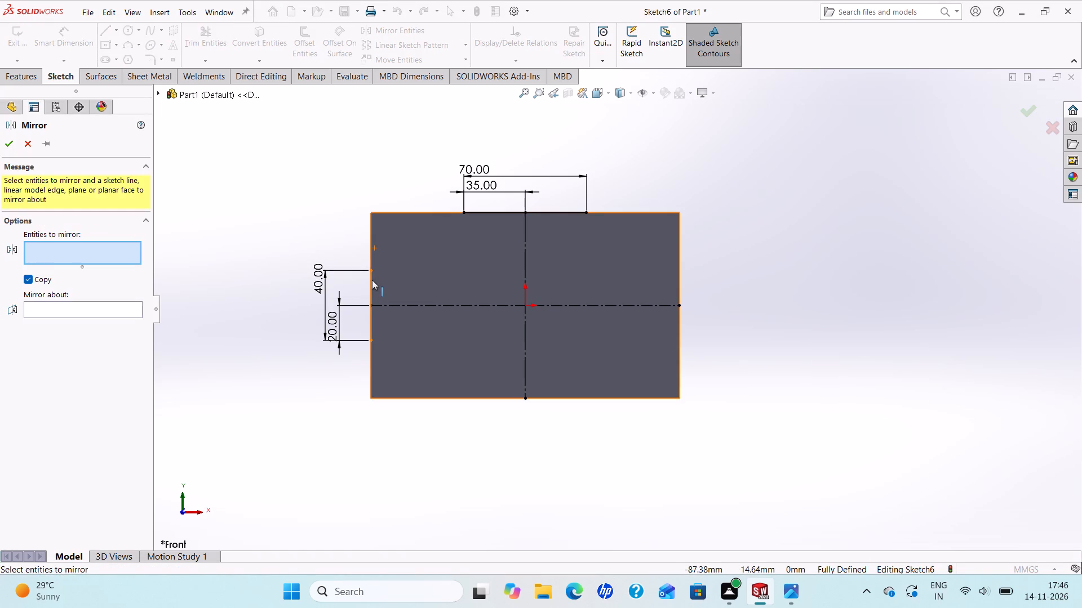
click(372, 280)
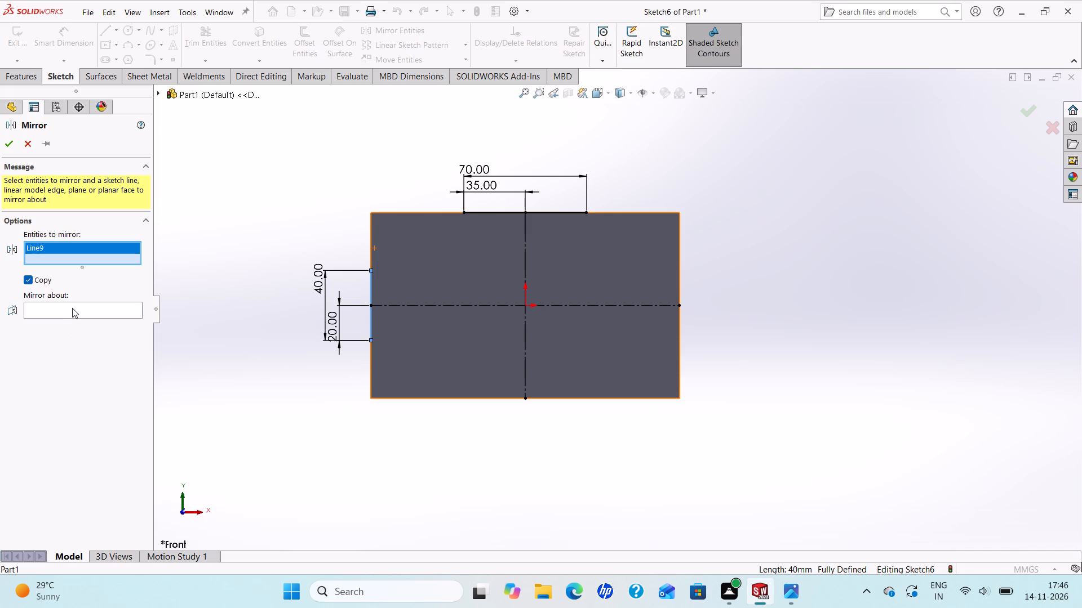
click(72, 308)
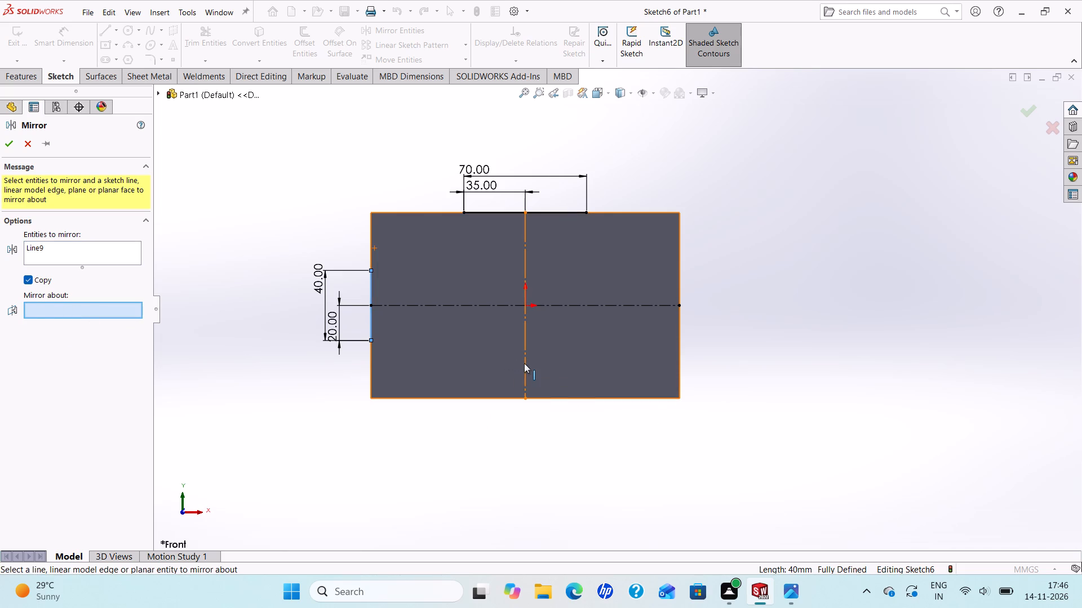
click(524, 363)
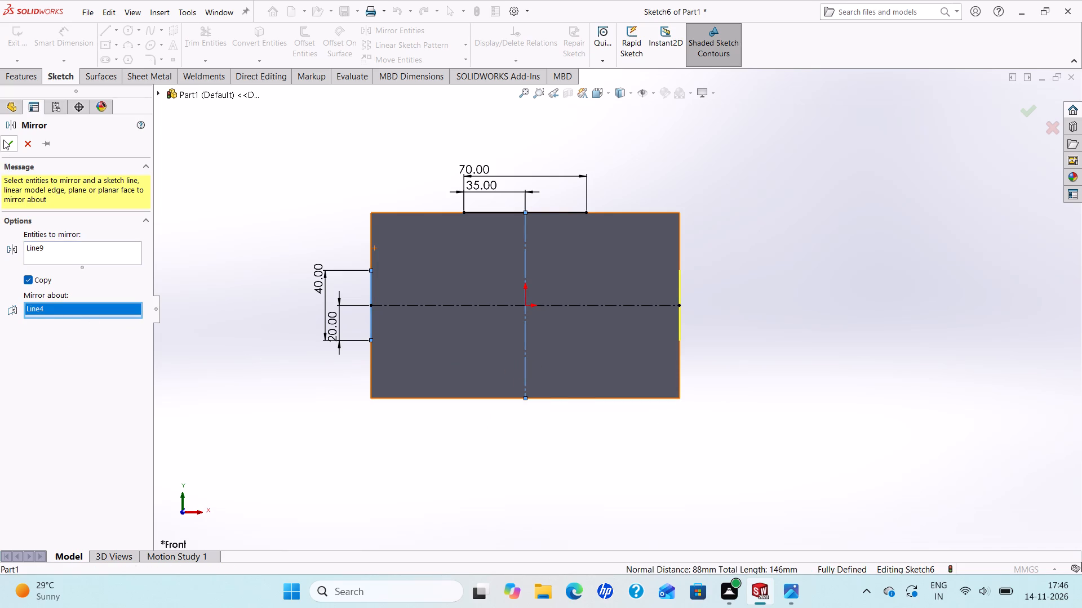
click(3, 140)
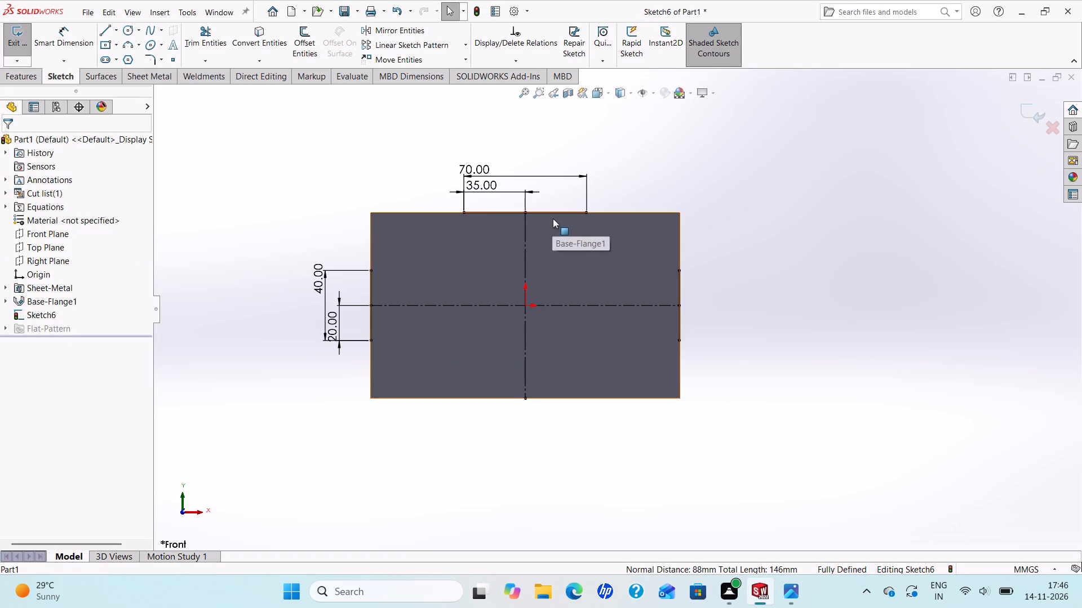
Mirror the 70 mm line on the plate's upper edge about the horizontal centerline, keeping the original.
click(413, 28)
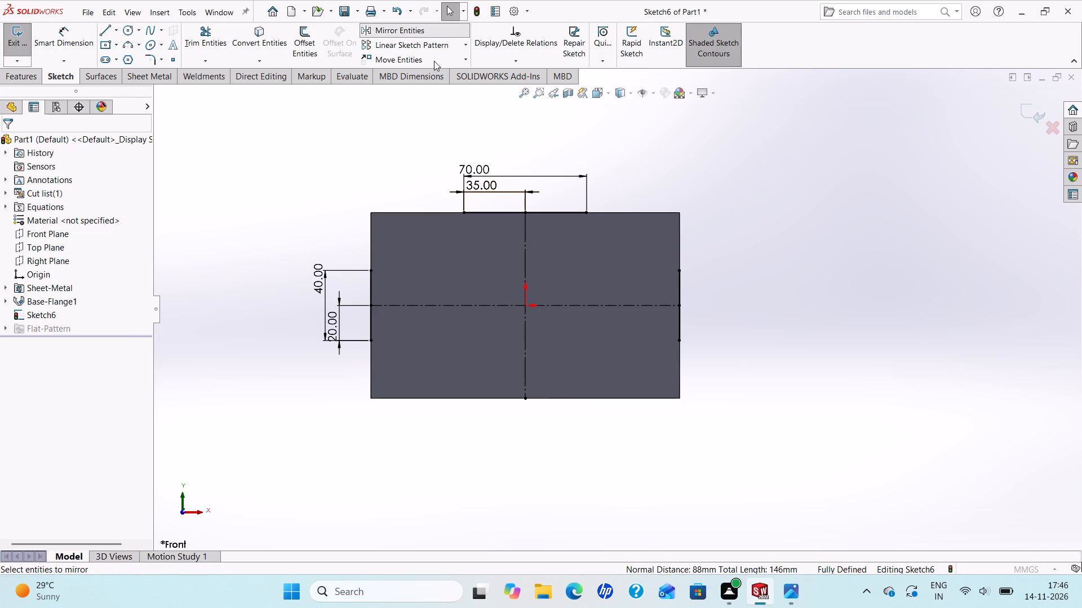
click(556, 216)
click(556, 214)
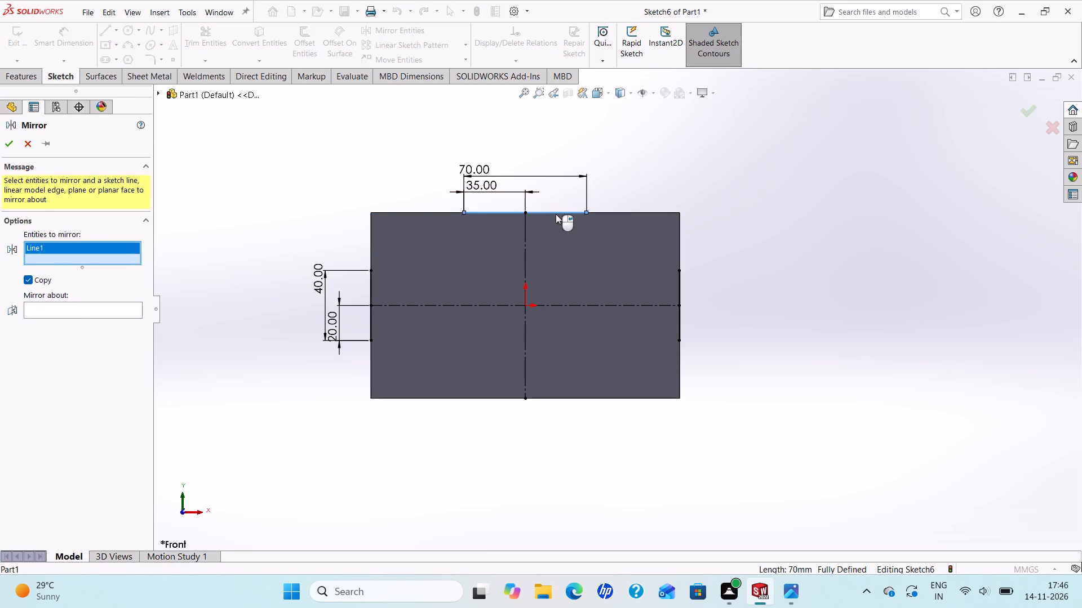
click(80, 315)
click(86, 309)
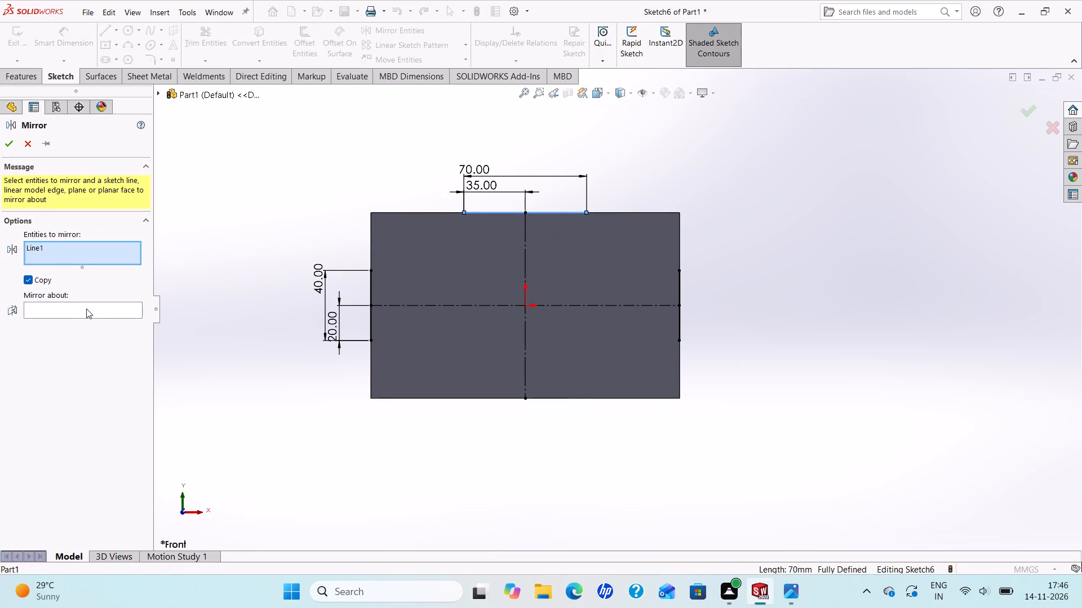
click(492, 307)
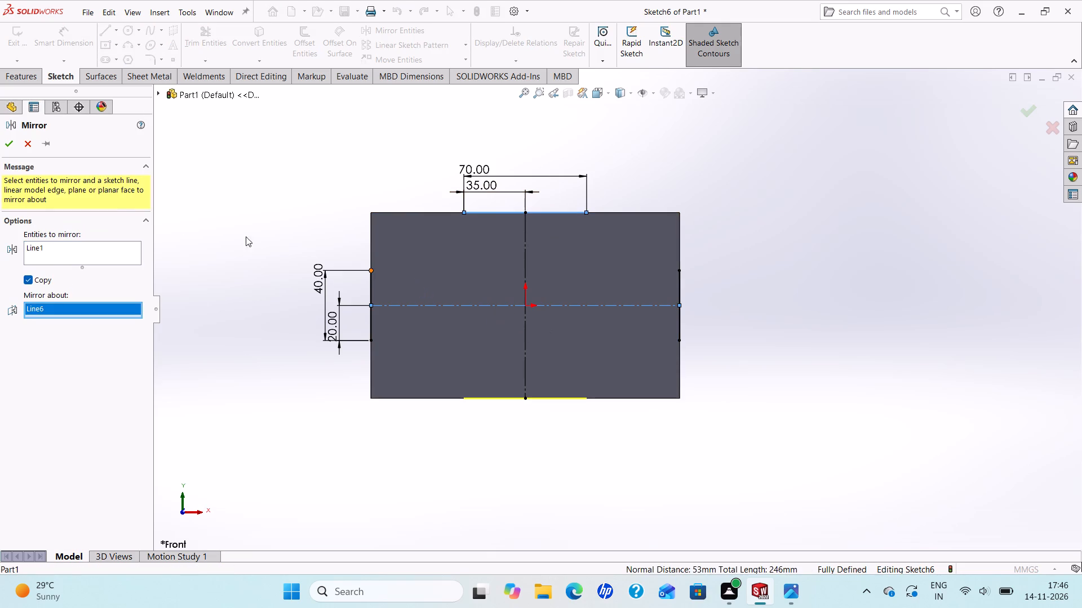
click(5, 143)
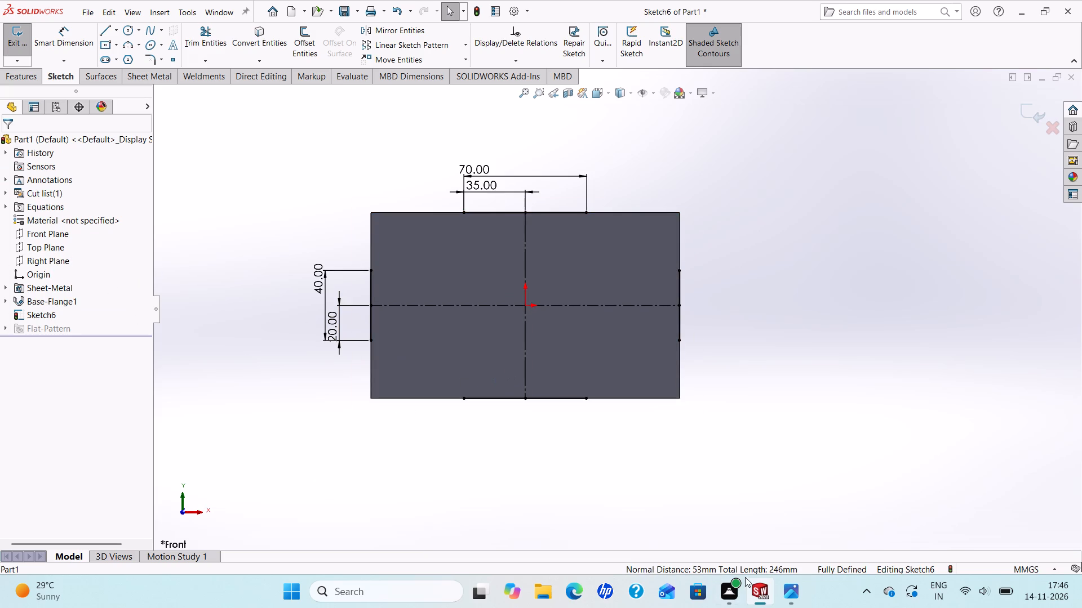
Check the reference drawing and sketch a horizontal line about 31 mm long inward from the right edge line's upper endpoint.
click(786, 591)
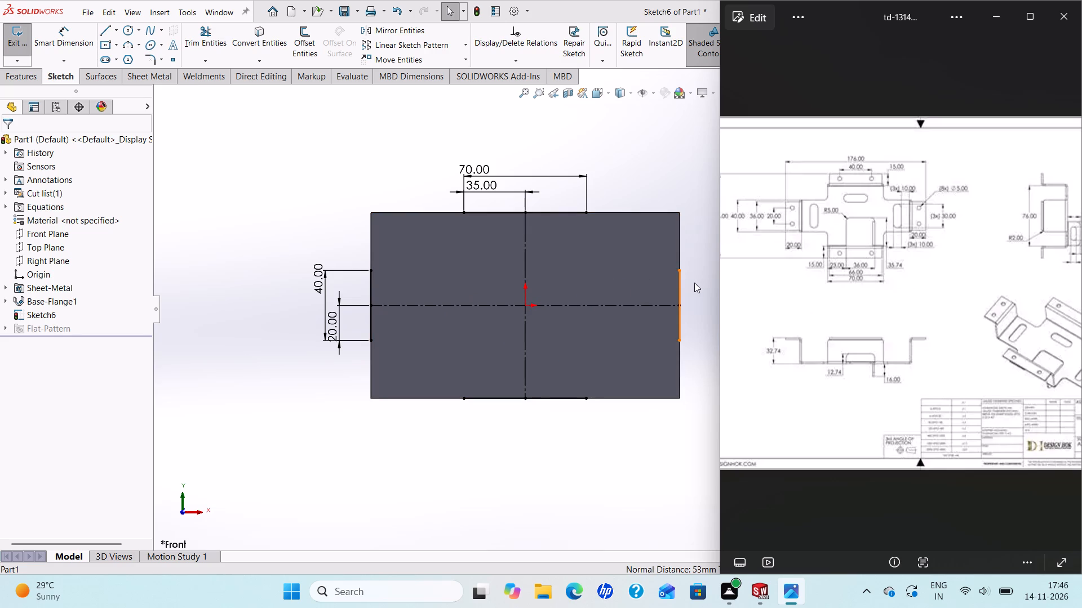
scroll(693, 283, up, 2)
scroll(693, 307, down, 2)
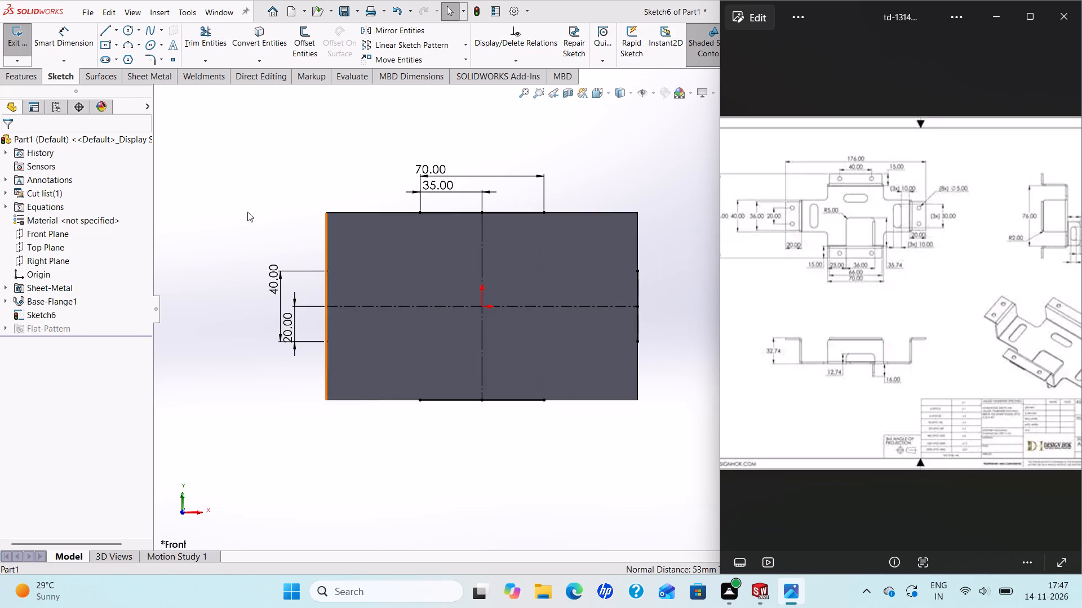
click(105, 31)
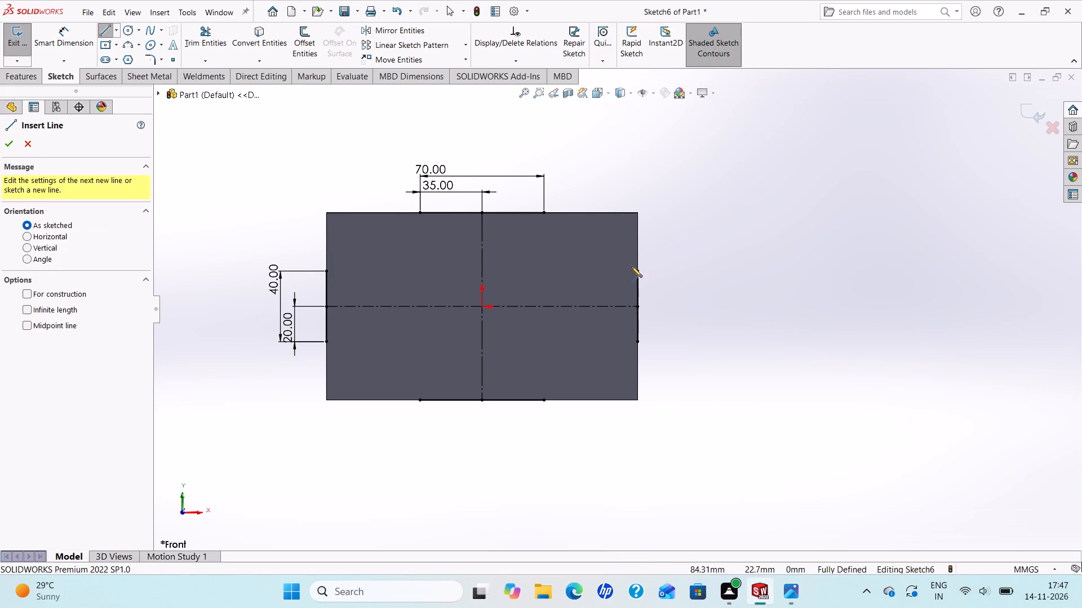
click(635, 269)
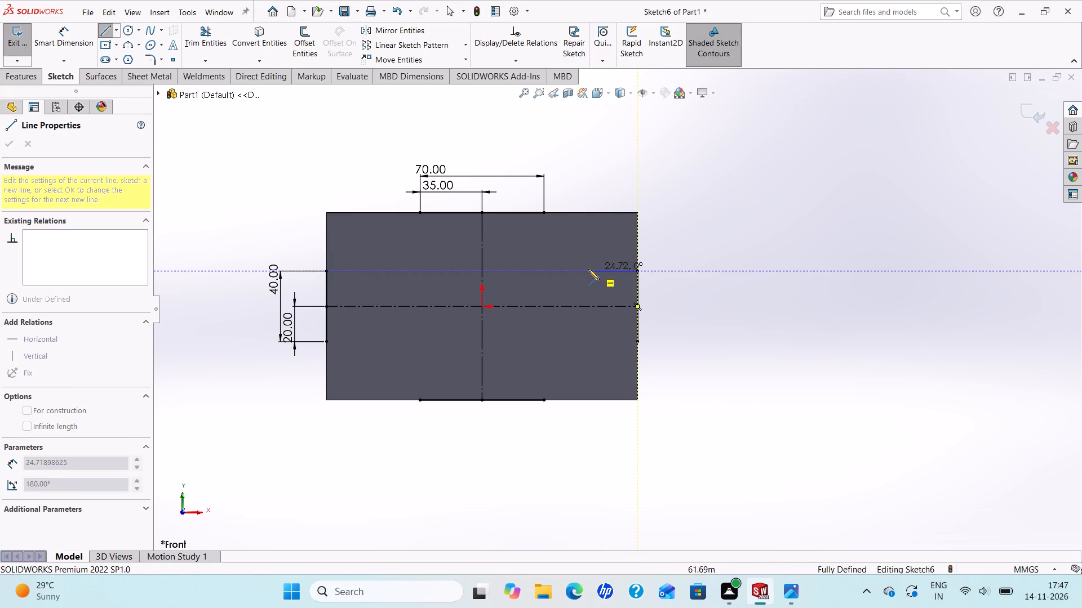
click(583, 270)
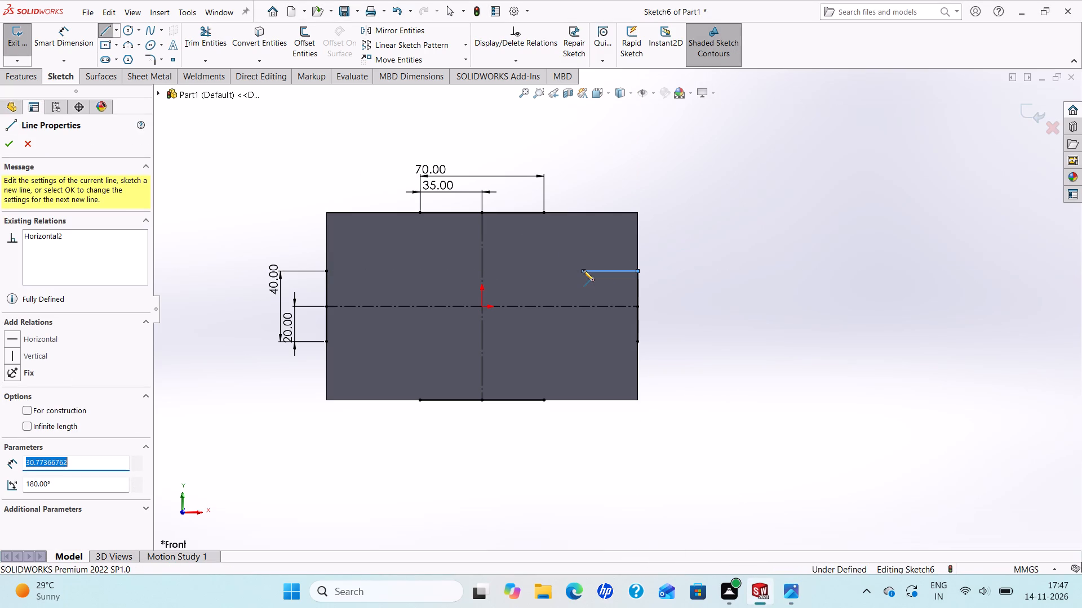
right_click(583, 270)
click(601, 278)
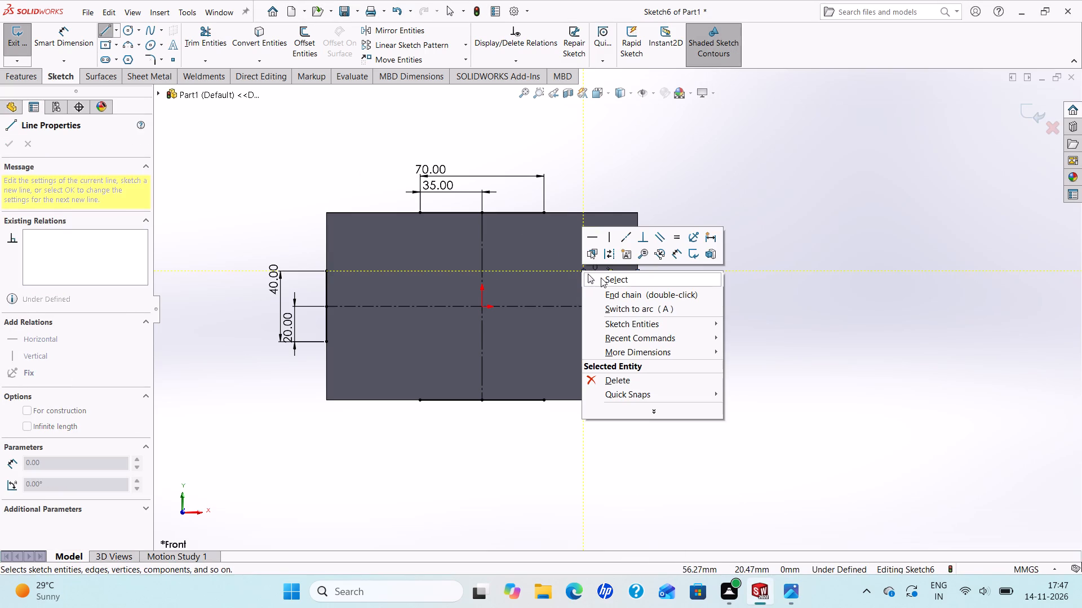
Dimension the horizontal line from the right edge line's upper endpoint to 40 mm.
click(51, 42)
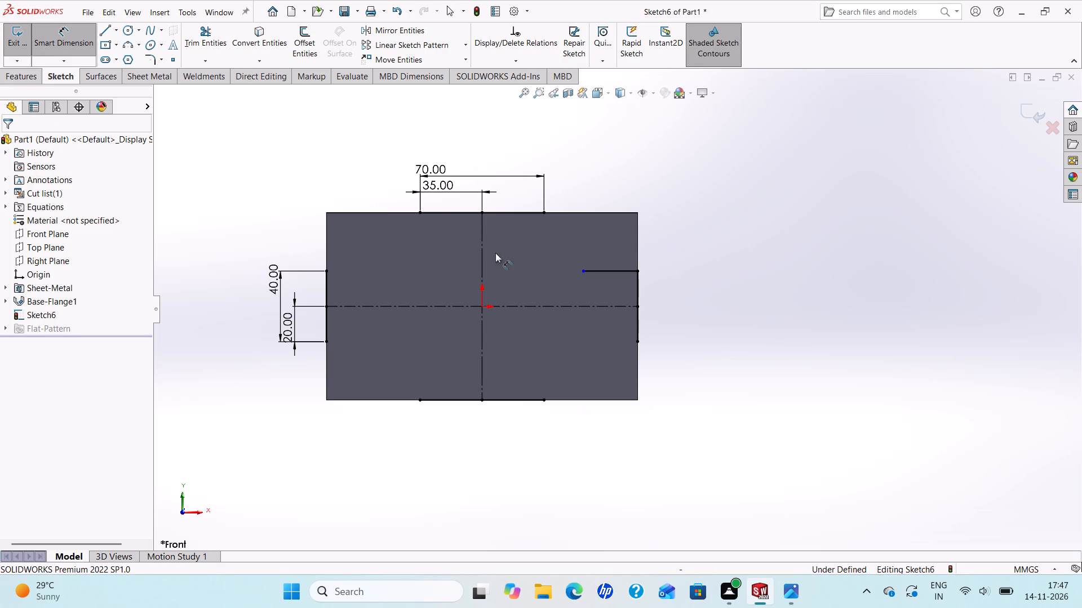
click(612, 270)
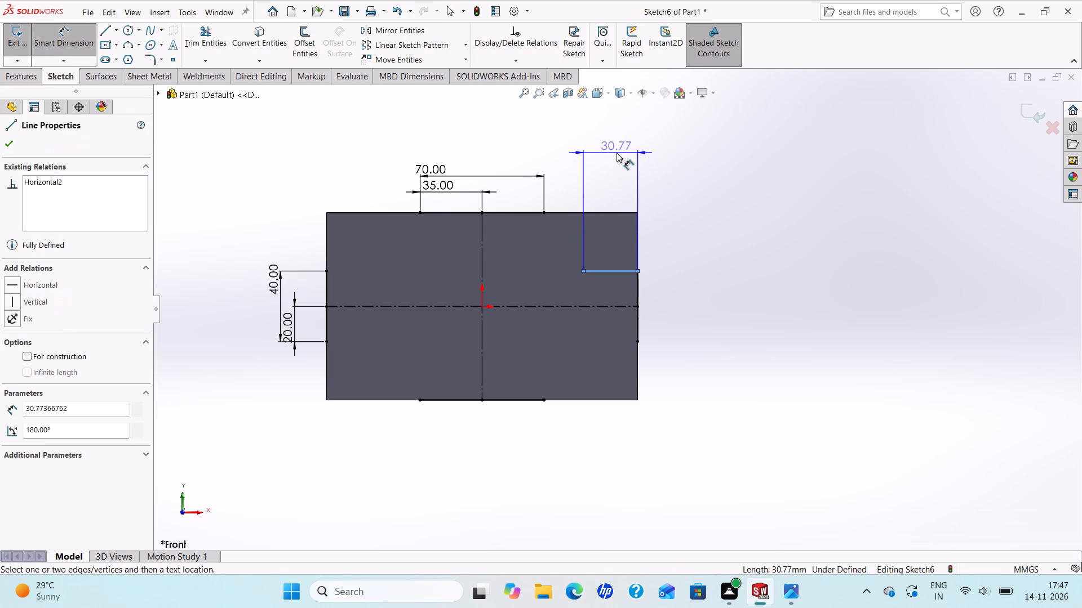
click(617, 153)
text(40)
key(Return)
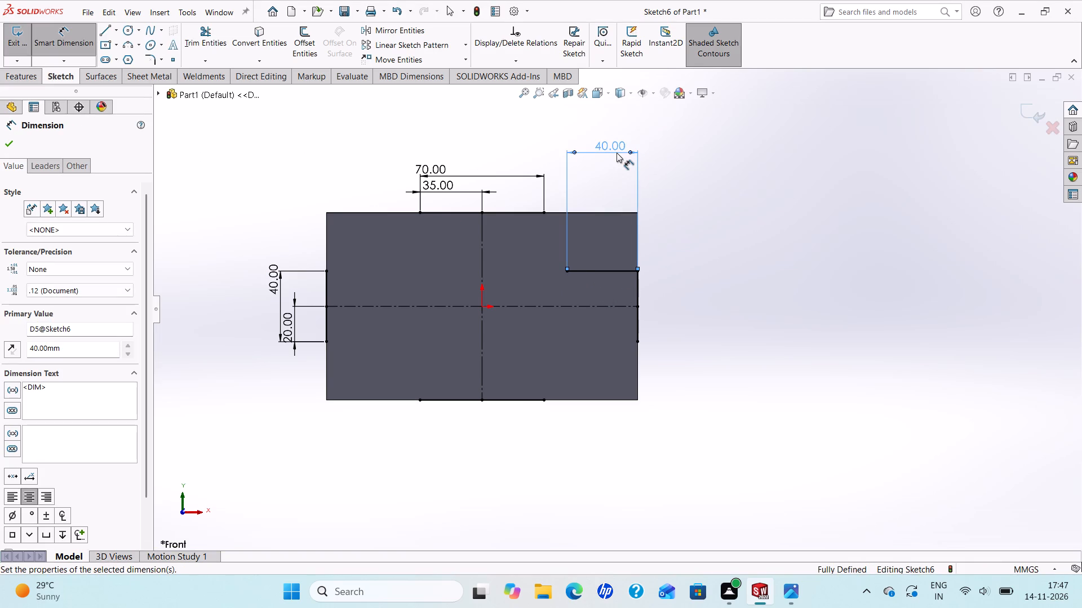
click(8, 144)
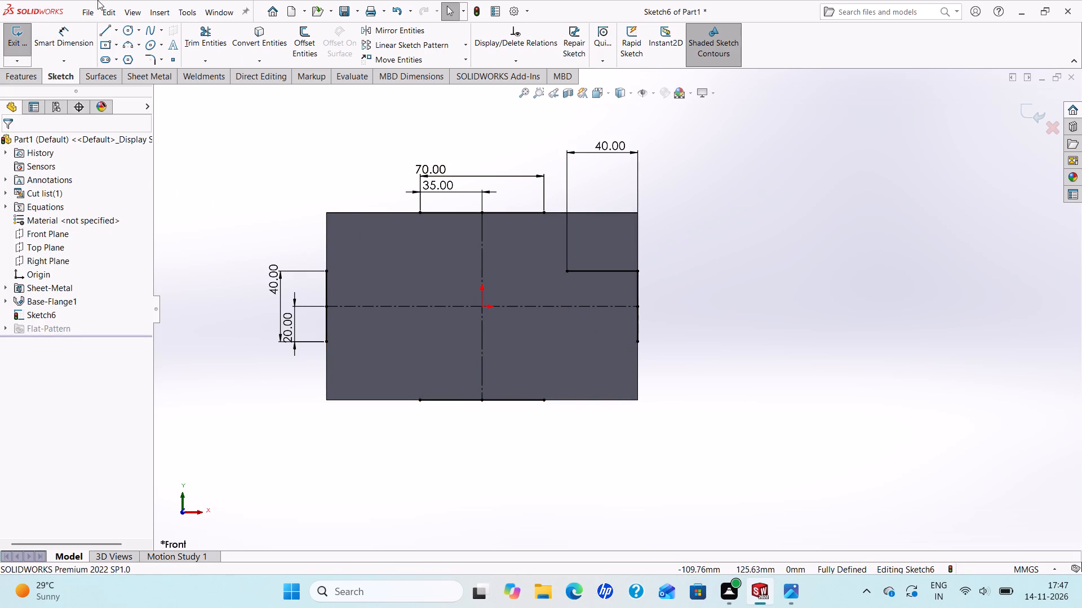
Sketch a 40 mm horizontal line inward from the right edge line's lower endpoint.
click(107, 26)
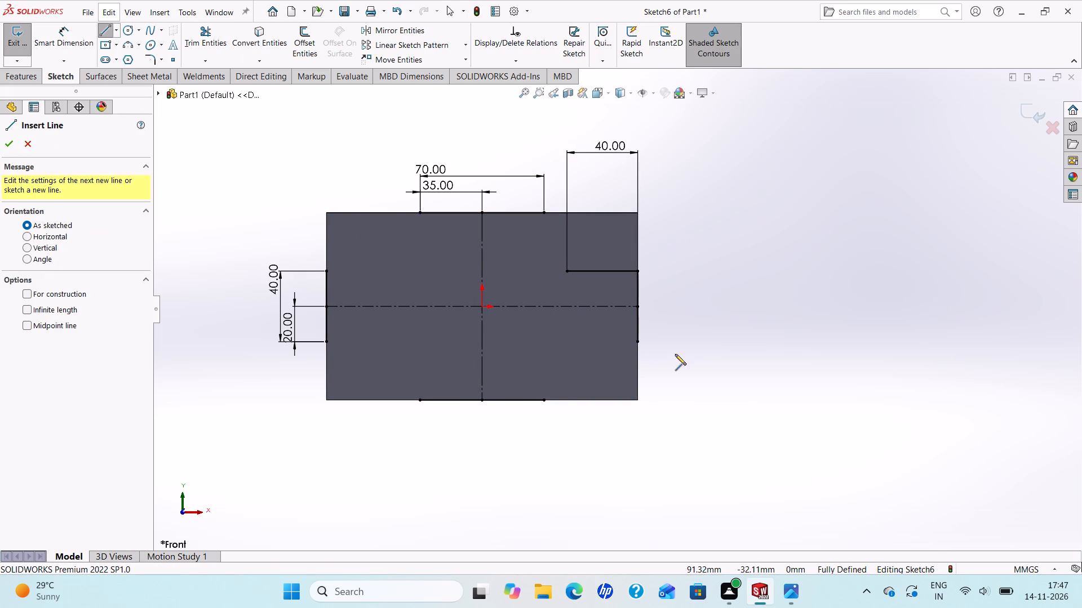
click(637, 343)
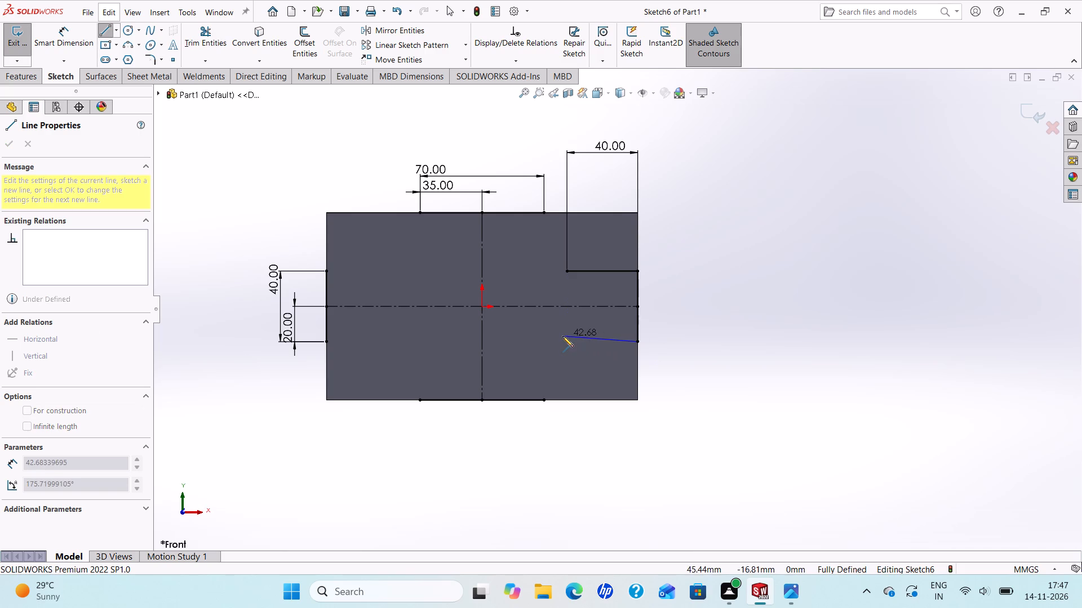
click(566, 342)
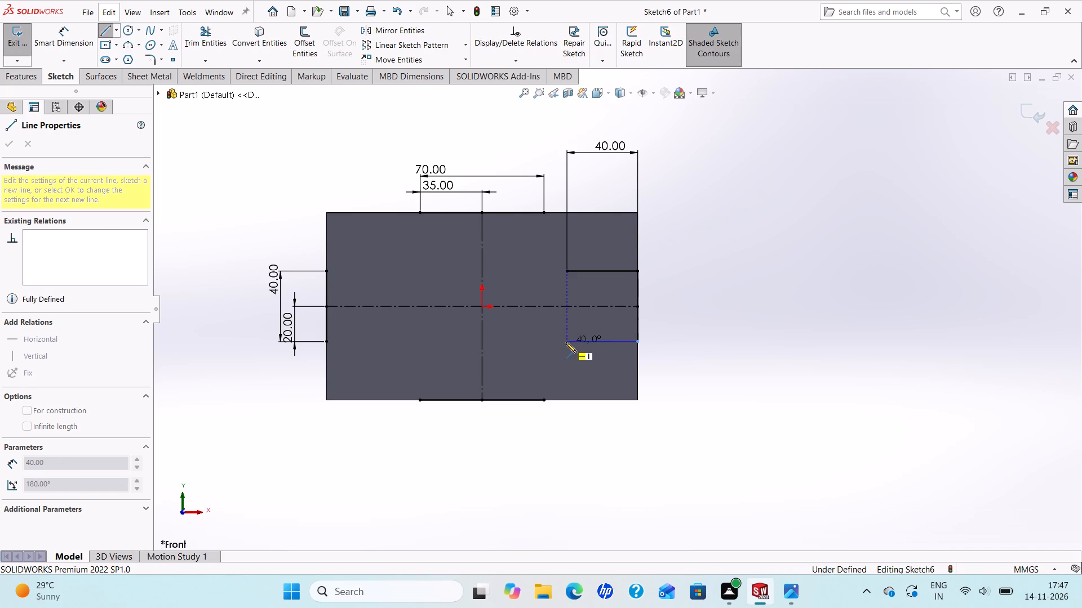
right_click(566, 342)
click(606, 355)
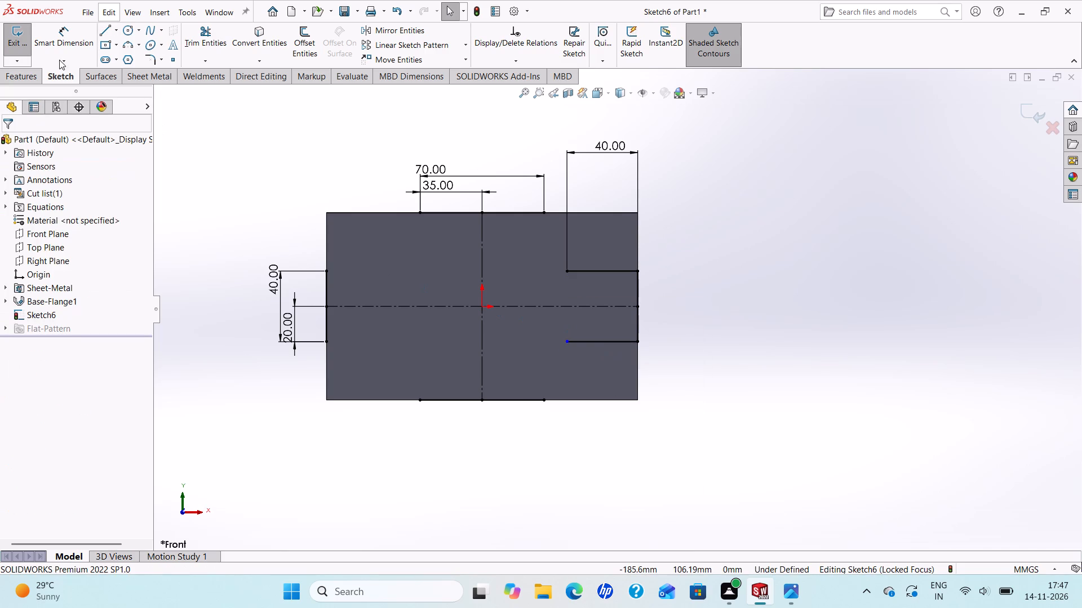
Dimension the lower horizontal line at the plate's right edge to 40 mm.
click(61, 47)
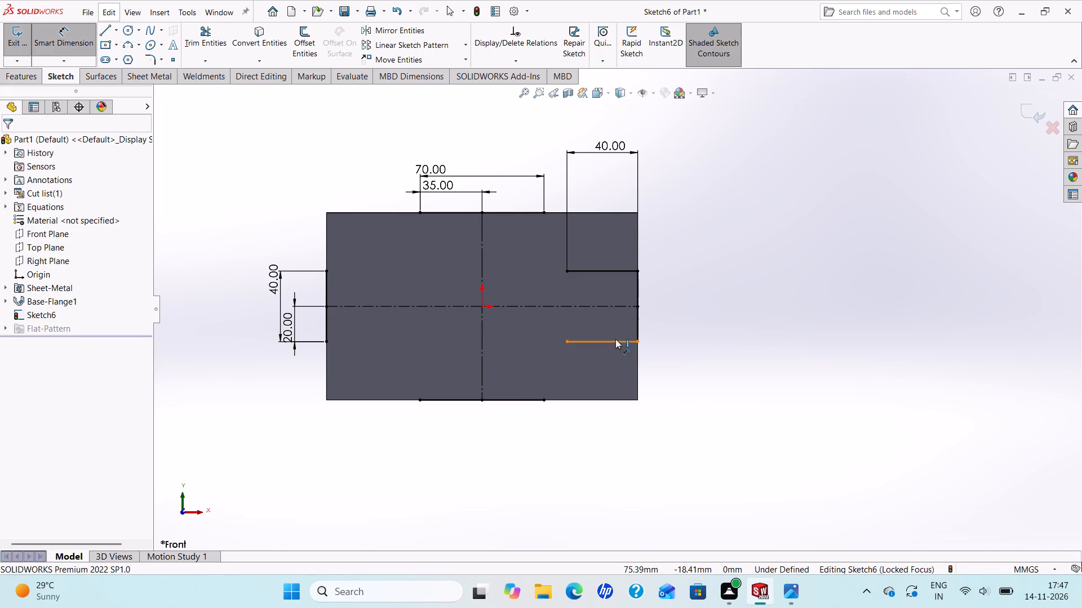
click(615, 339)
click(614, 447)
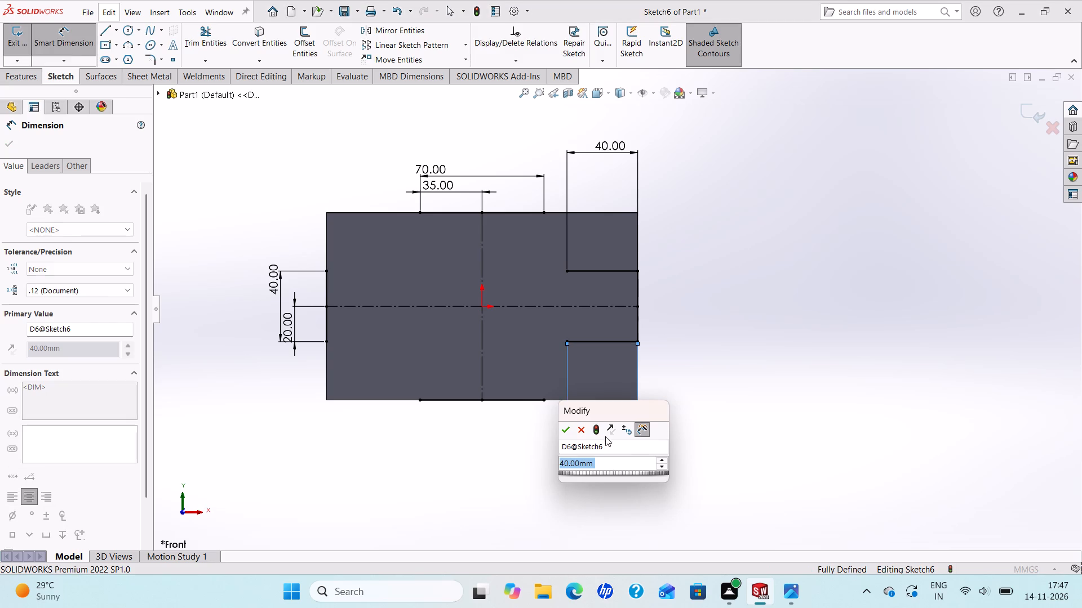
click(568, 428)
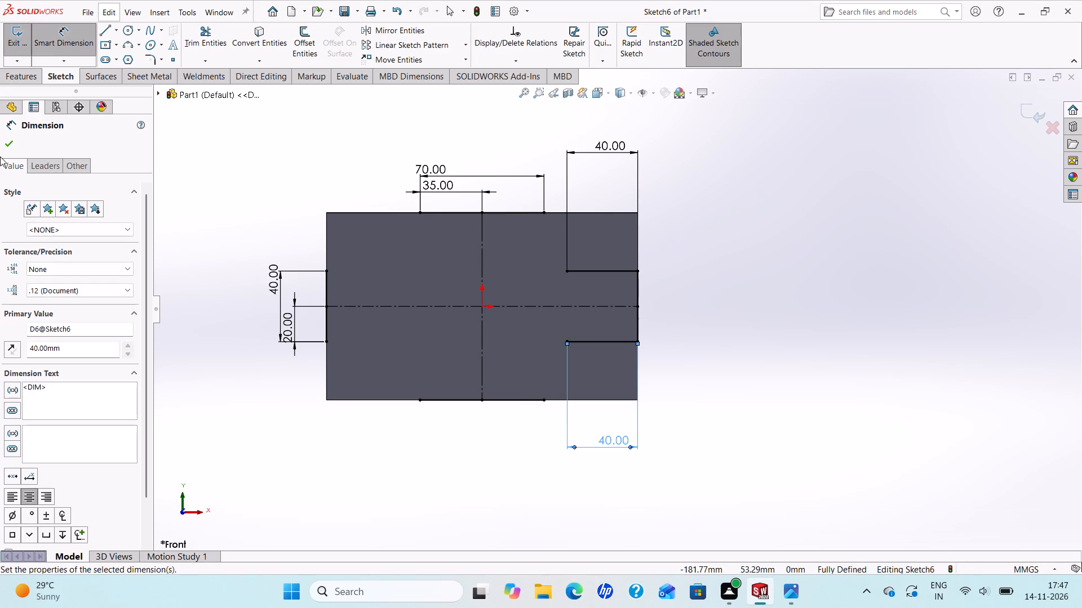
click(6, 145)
Mirror the two horizontal lines at the plate's right edge about the vertical centerline, keeping the originals.
click(389, 33)
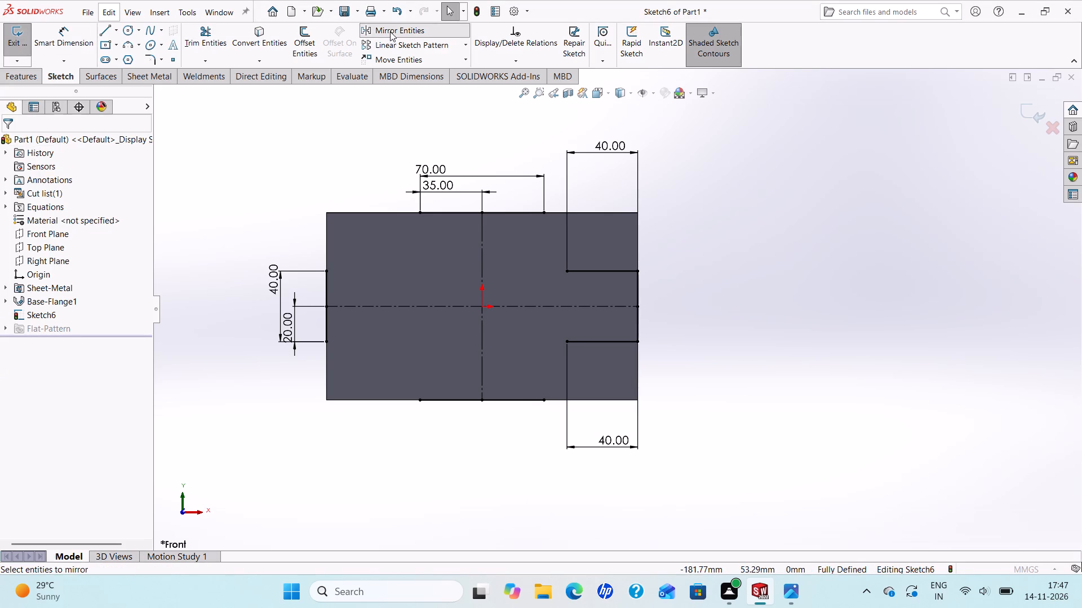
click(612, 270)
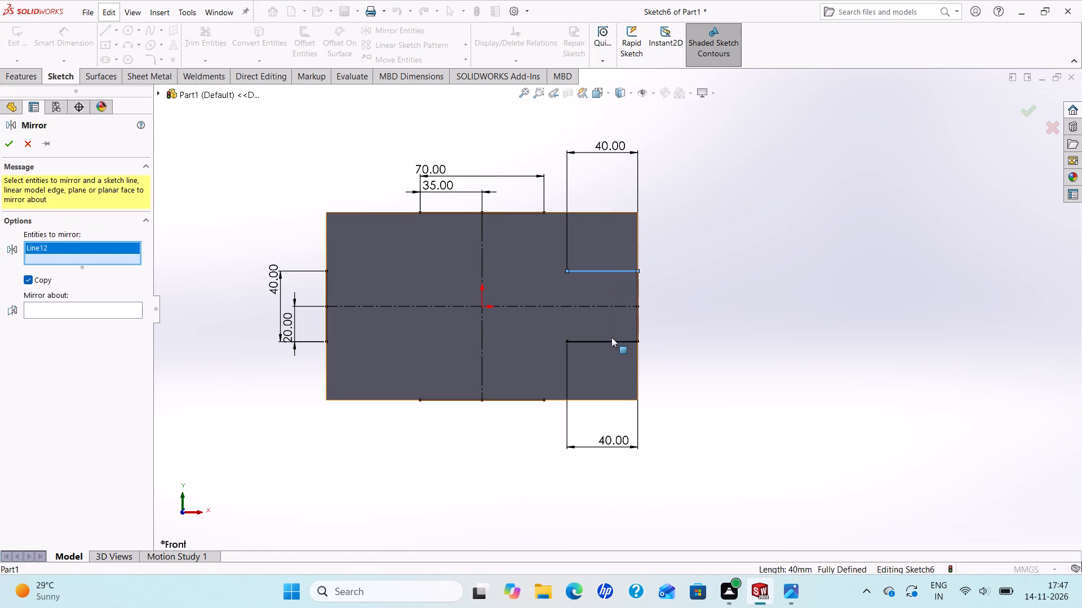
click(610, 341)
click(79, 323)
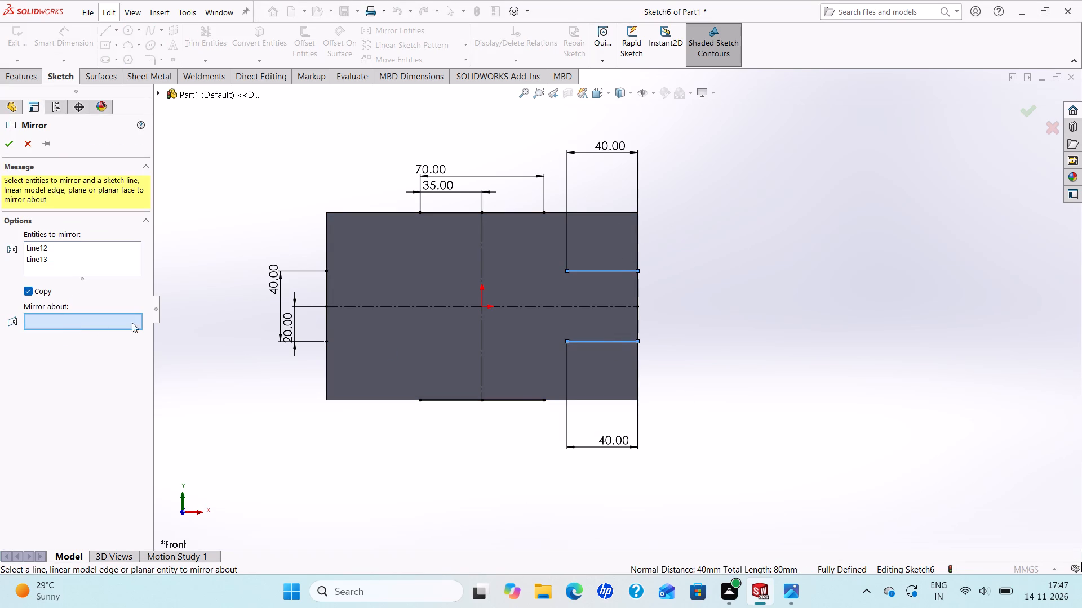
click(484, 251)
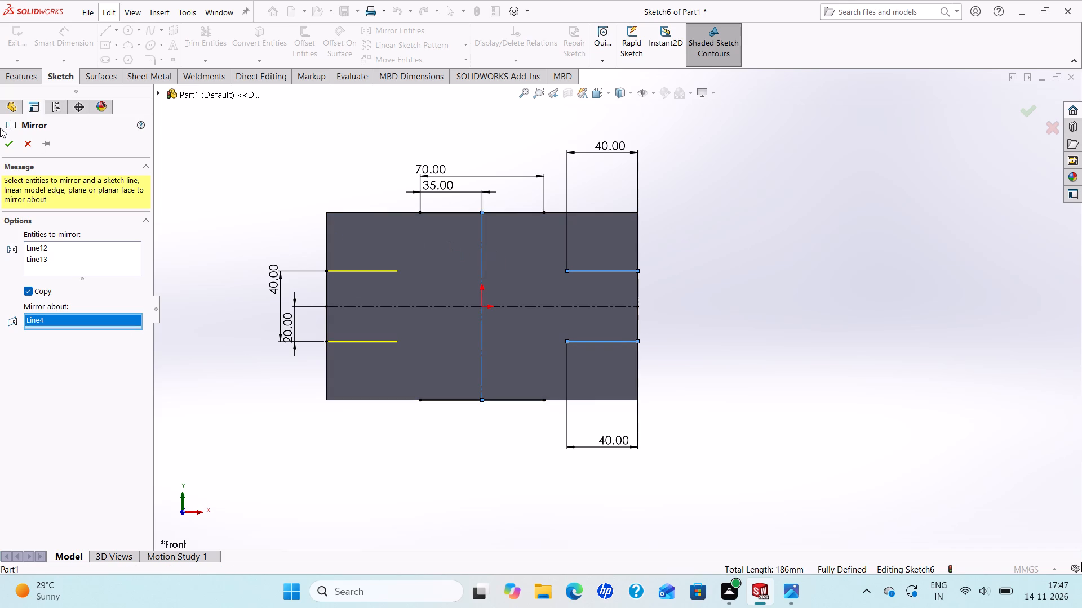
click(9, 148)
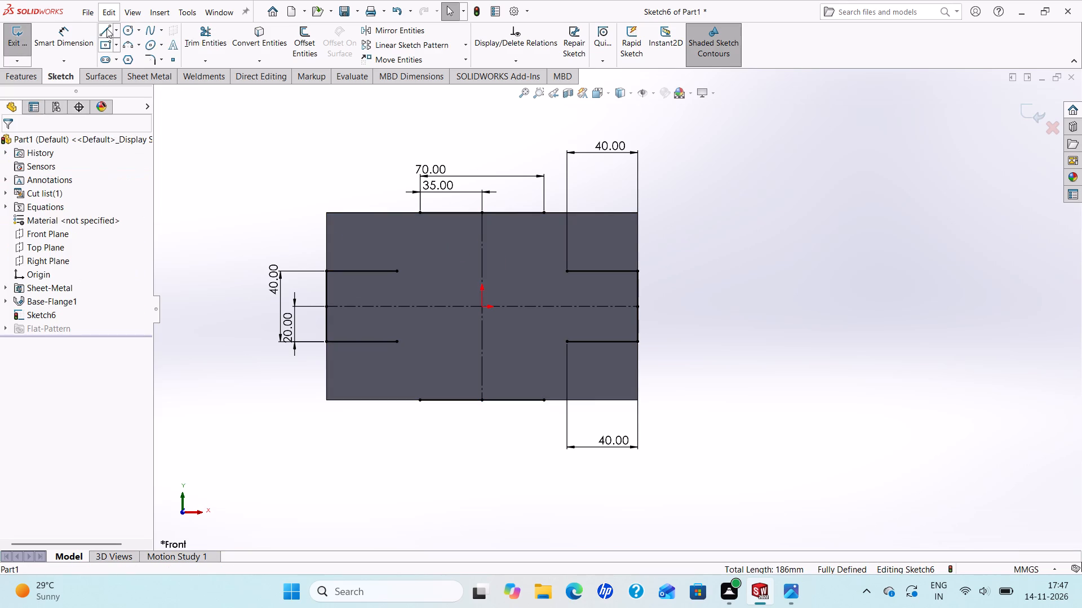
Sketch two 33 mm vertical lines downward from both endpoints of the 70 mm line on the plate's upper edge.
click(107, 28)
click(418, 214)
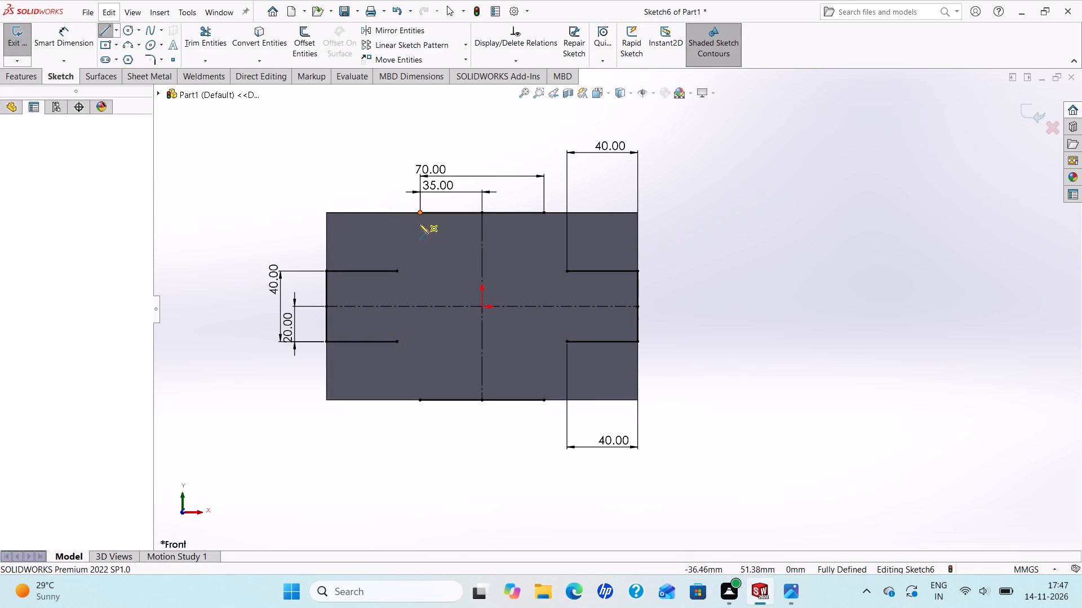
click(418, 270)
right_click(417, 271)
click(432, 282)
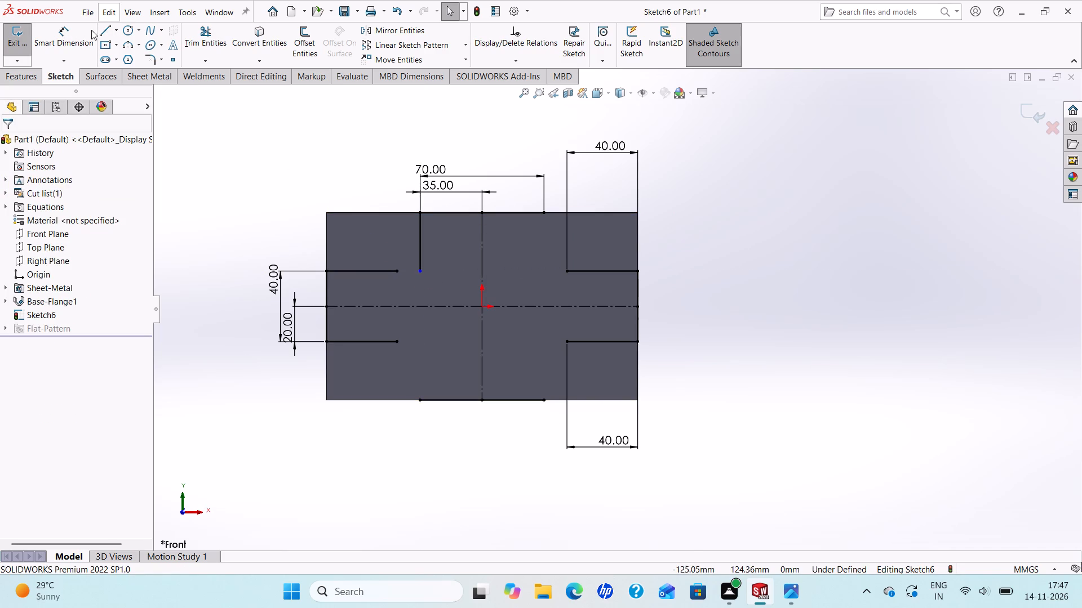
click(105, 28)
click(546, 214)
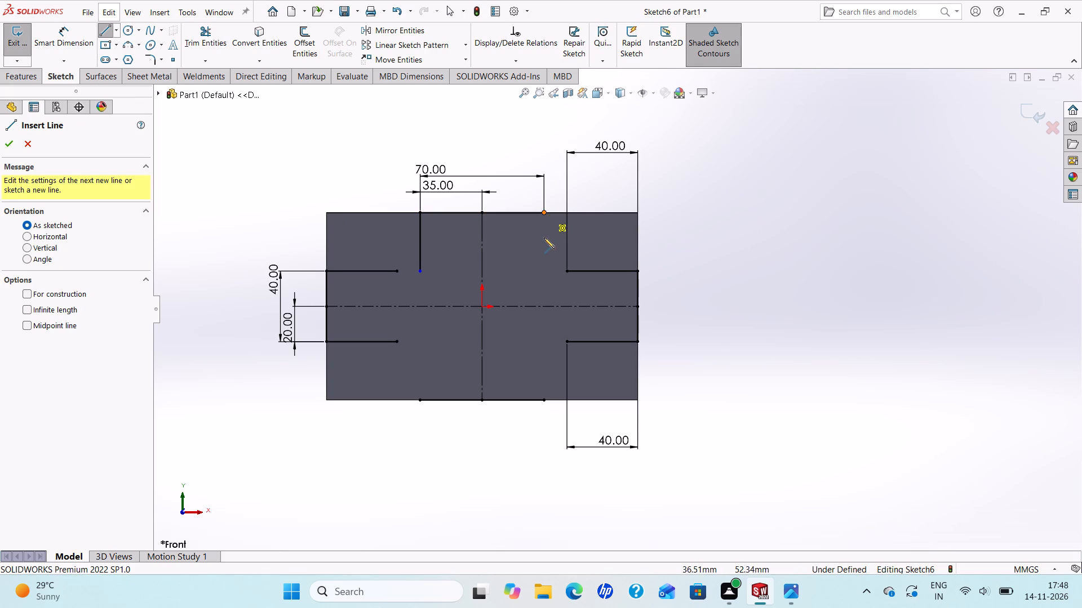
click(543, 270)
right_click(543, 270)
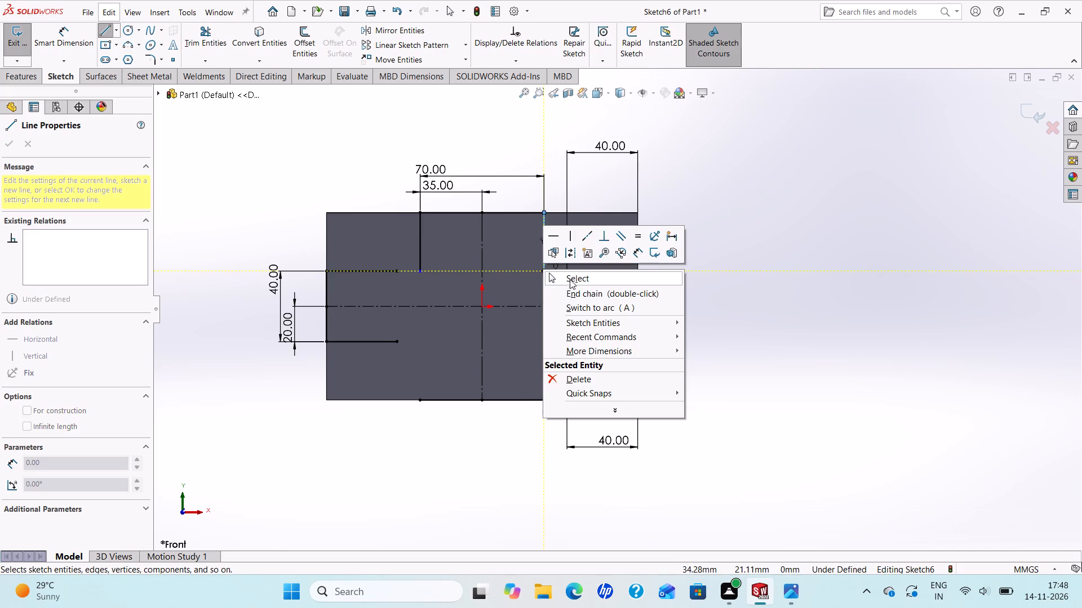
click(571, 280)
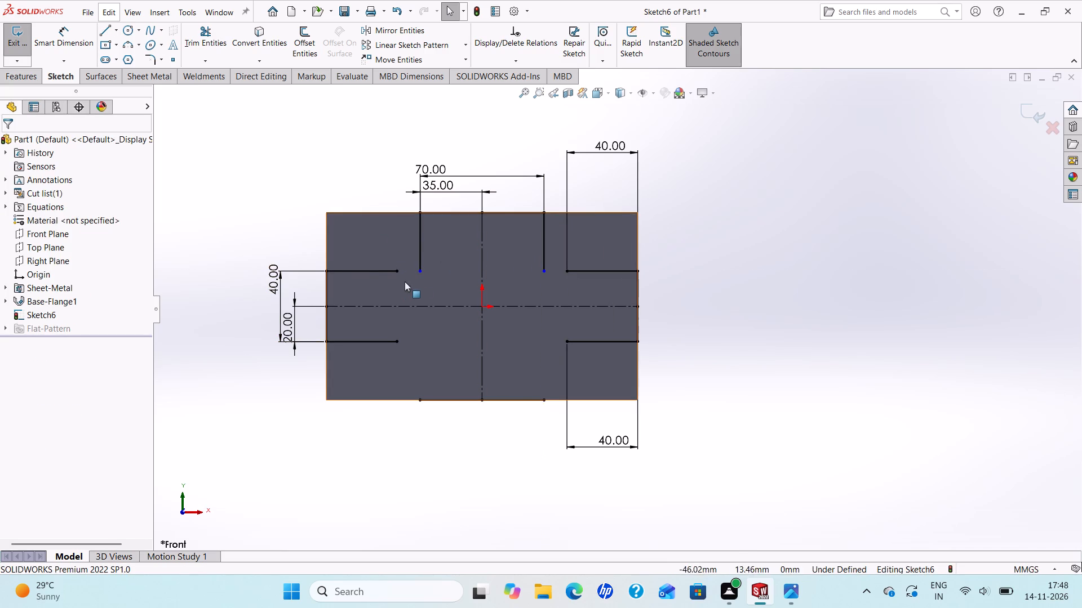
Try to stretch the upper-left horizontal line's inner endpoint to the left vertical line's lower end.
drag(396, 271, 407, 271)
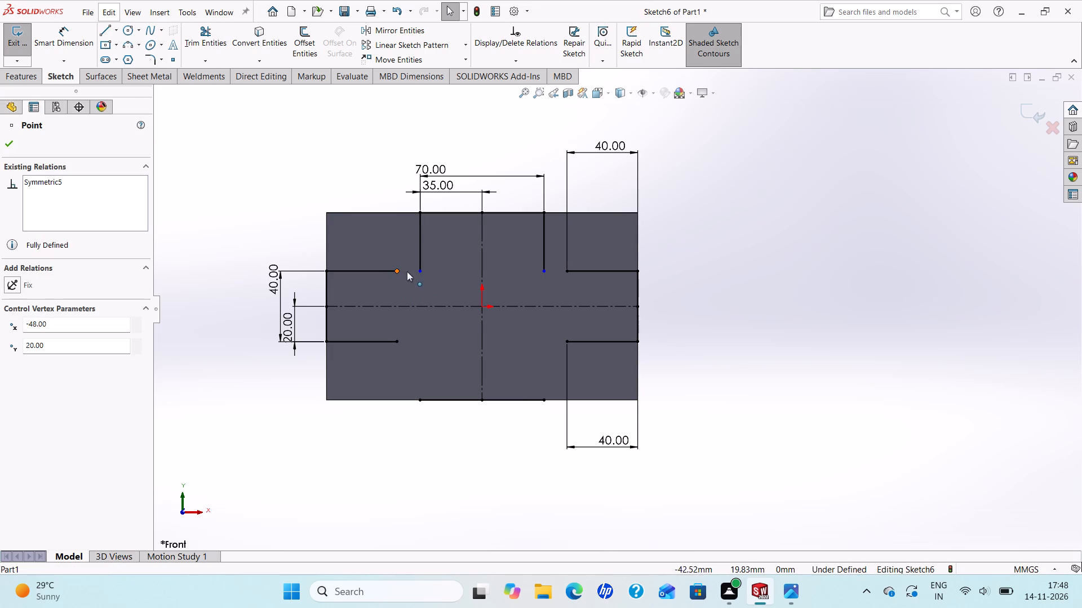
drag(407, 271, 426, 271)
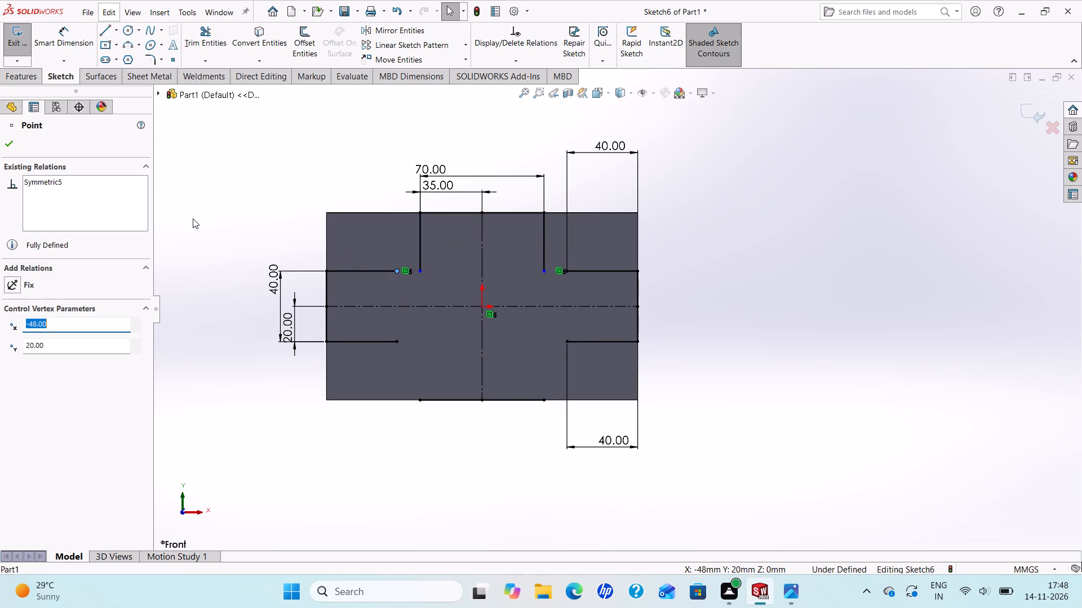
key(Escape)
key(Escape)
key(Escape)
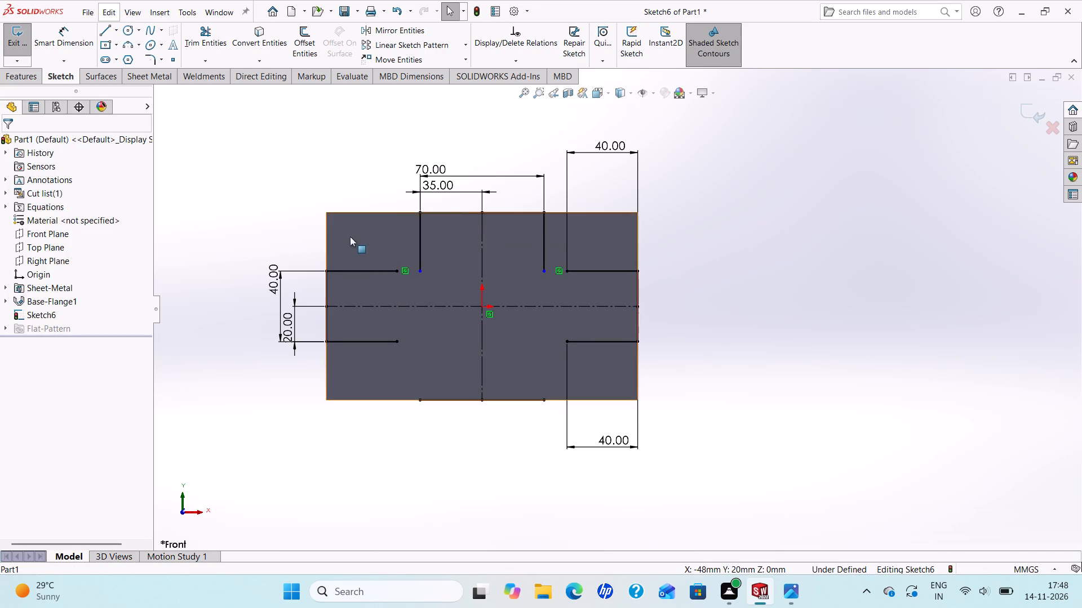
Delete both 40 mm length dimensions from the horizontal lines at the plate's right edge.
click(611, 150)
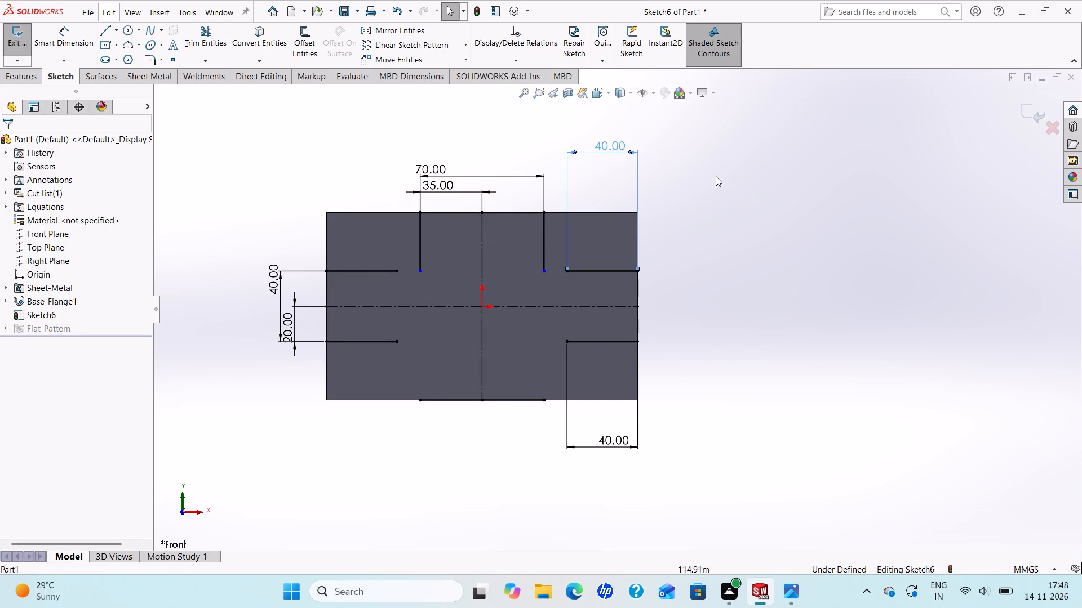
key(Delete)
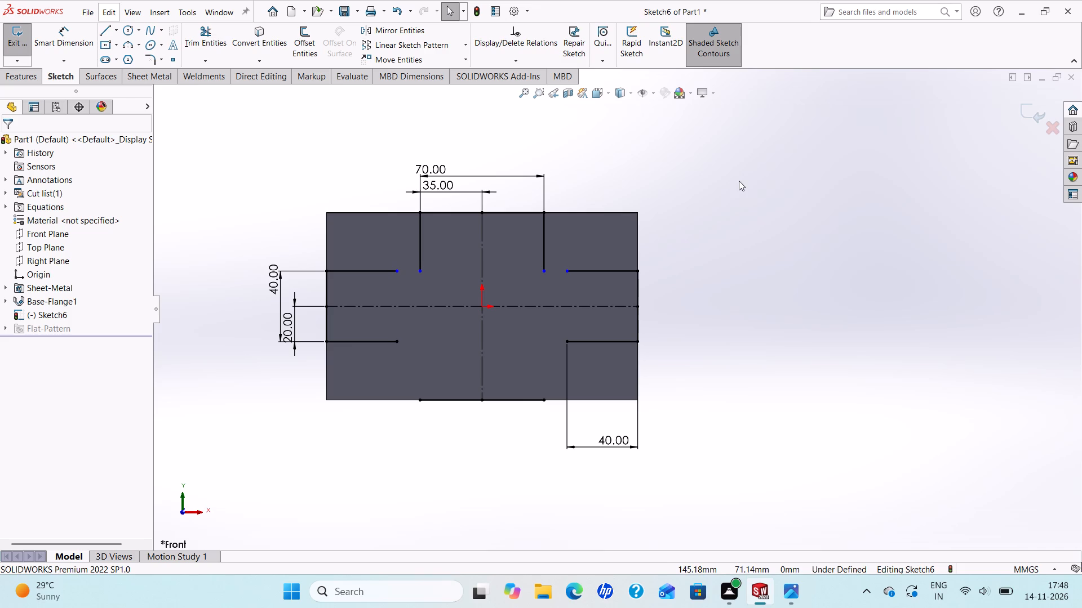
click(602, 449)
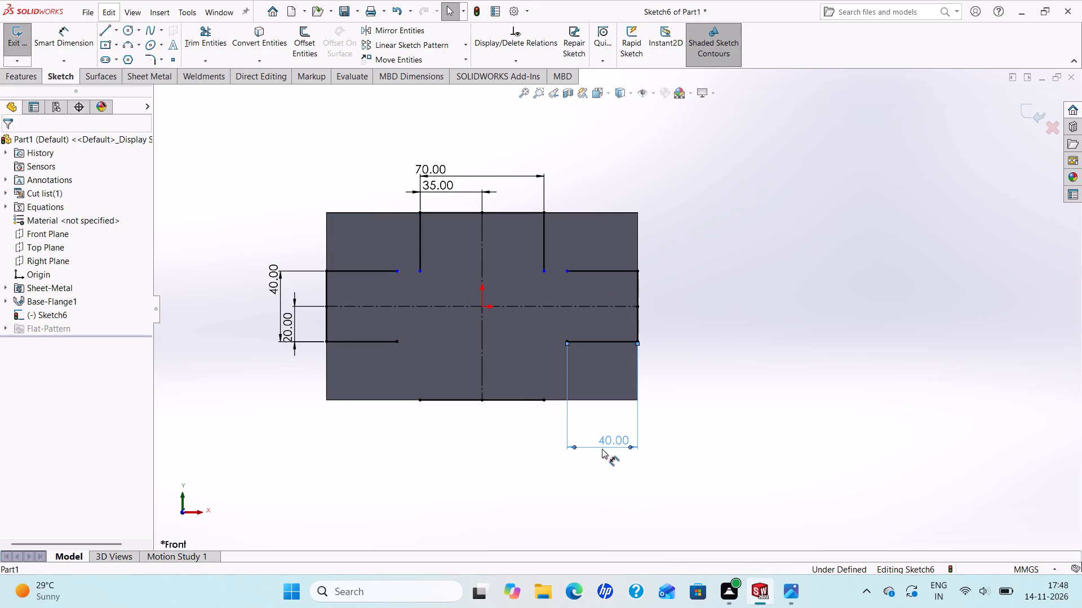
key(Delete)
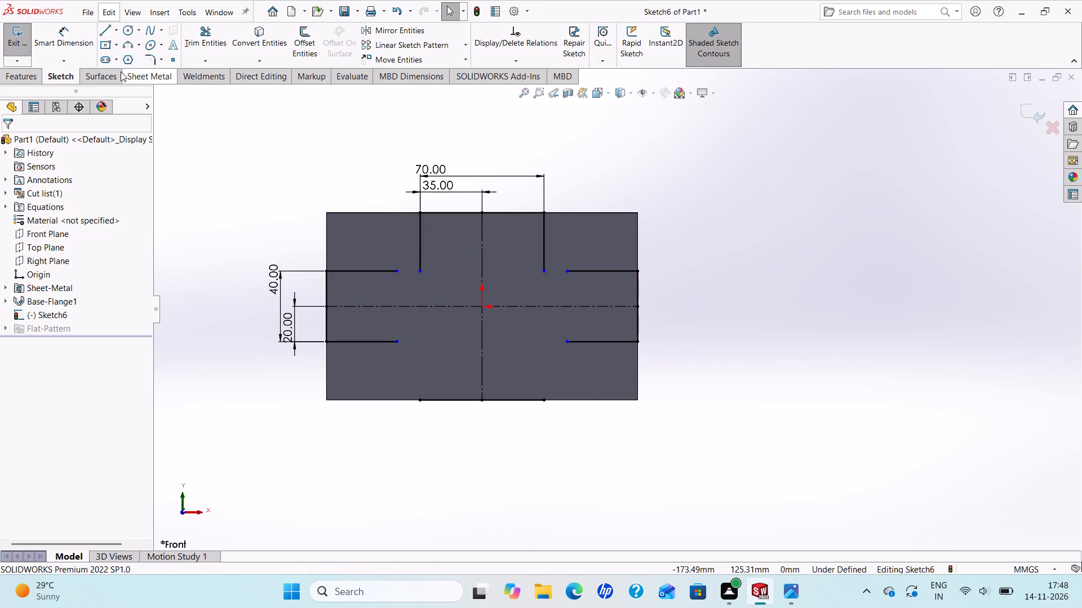
Stretch the upper-left horizontal line's inner endpoint onto the lower endpoint of the left vertical line.
drag(394, 271, 417, 273)
click(417, 273)
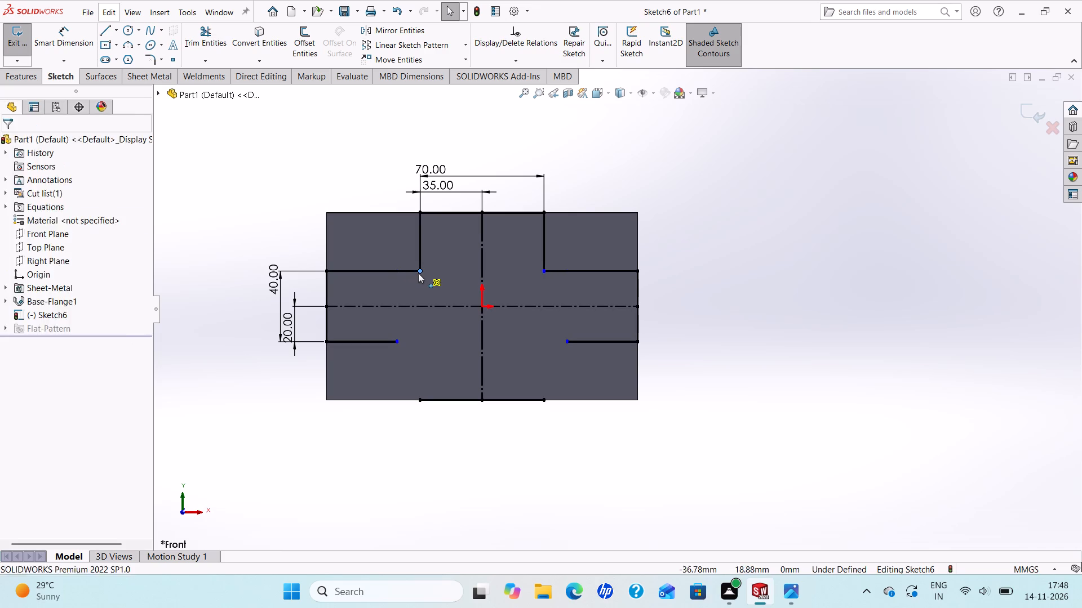
scroll(535, 270, down, 2)
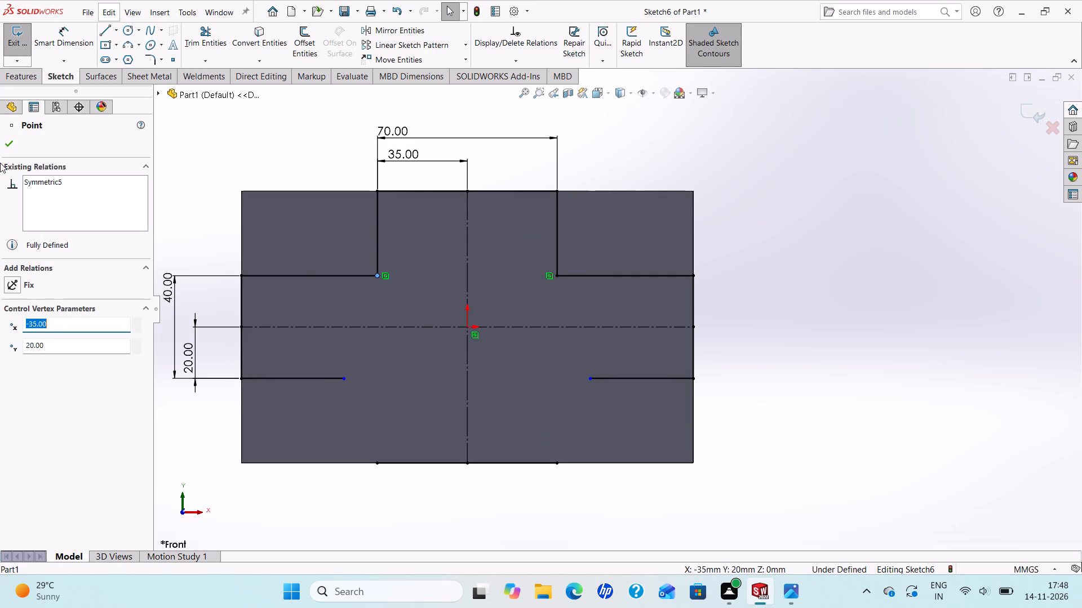
click(12, 146)
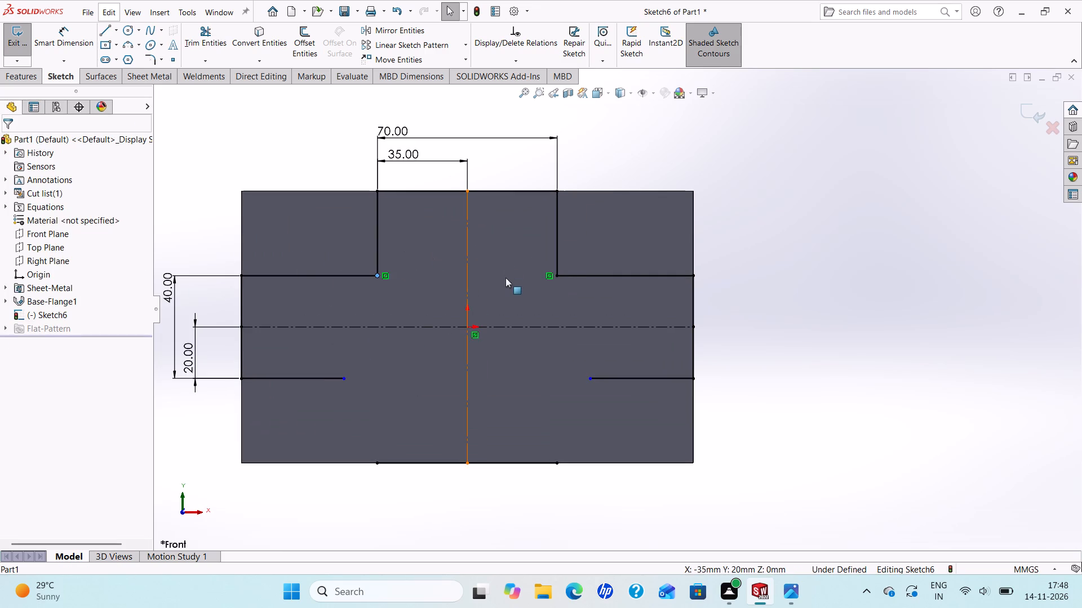
Mirror the two upper vertical lines about the horizontal centerline, keeping the originals.
scroll(505, 278, up, 3)
scroll(531, 304, down, 1)
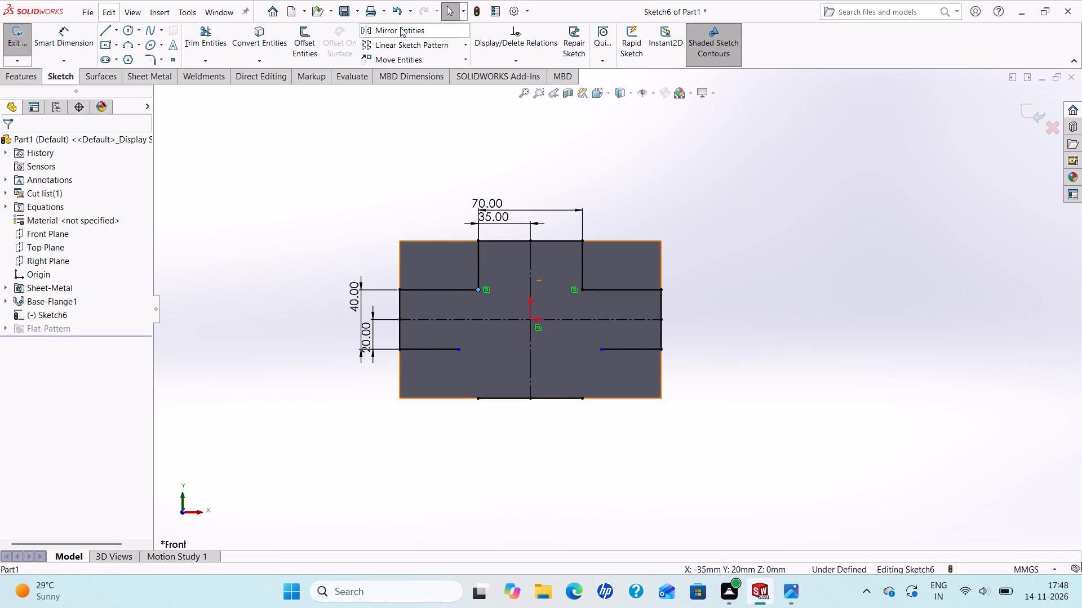
click(400, 27)
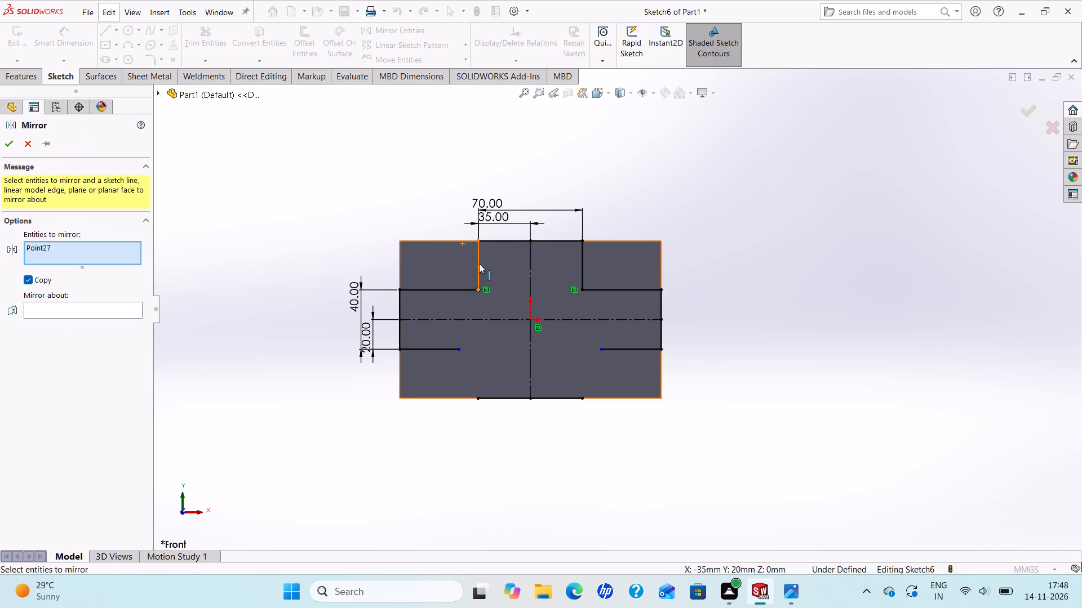
click(479, 263)
click(583, 259)
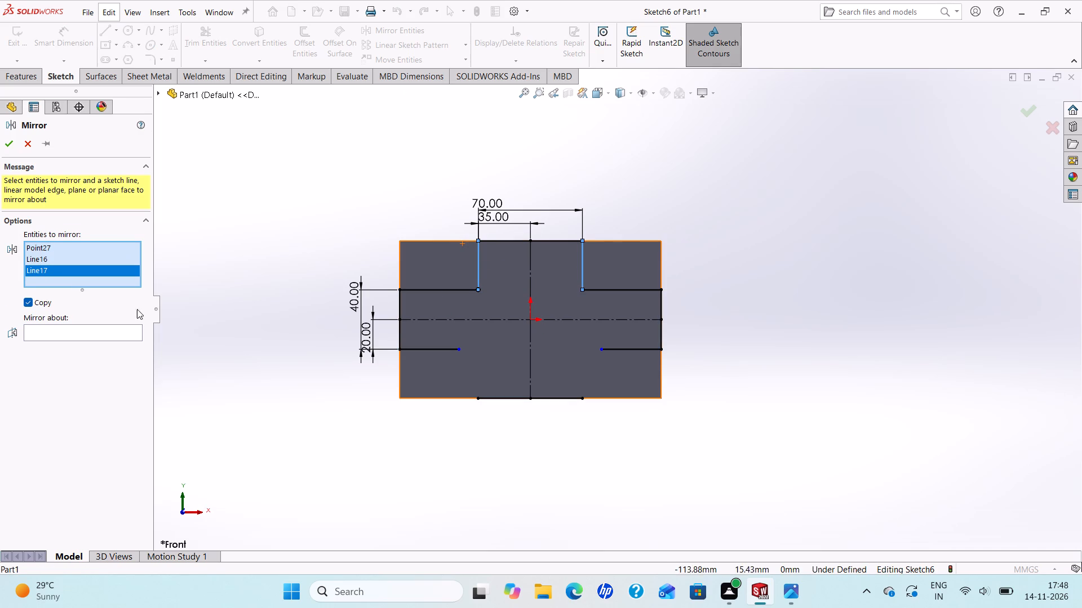
click(74, 334)
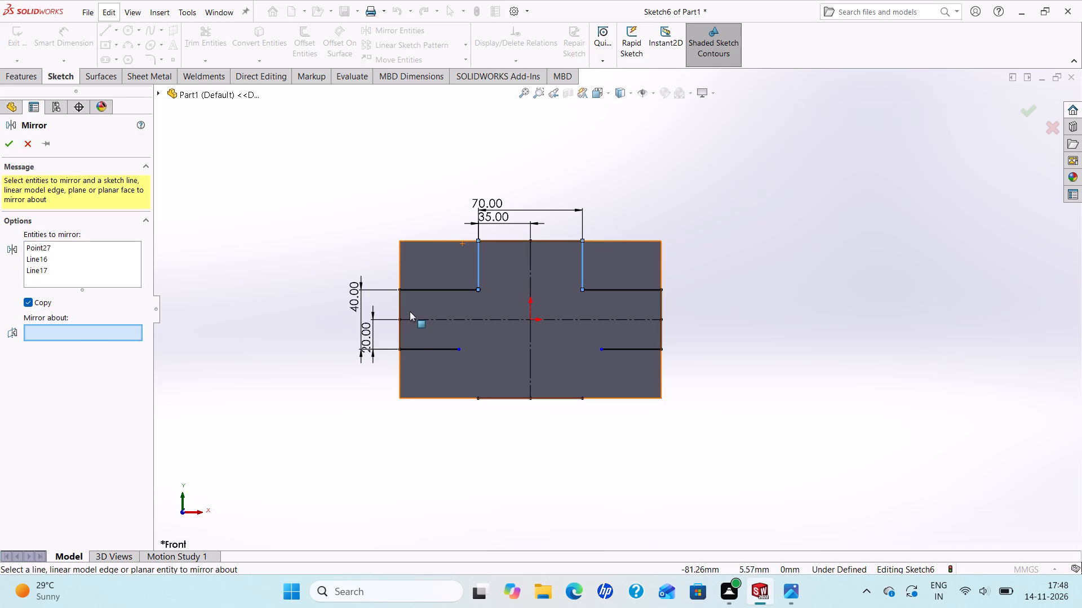
click(429, 320)
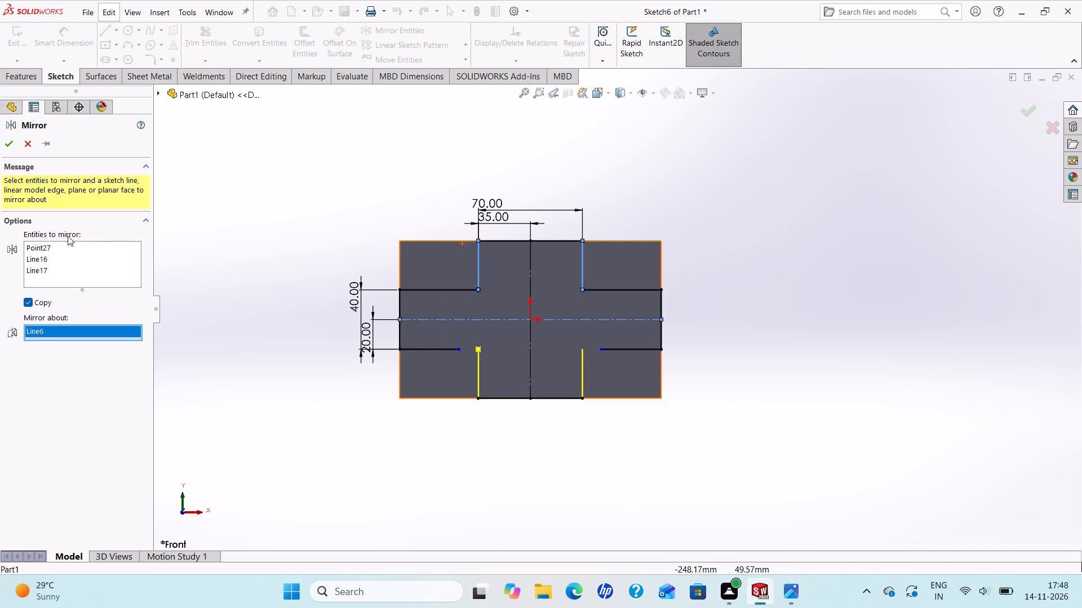
click(9, 140)
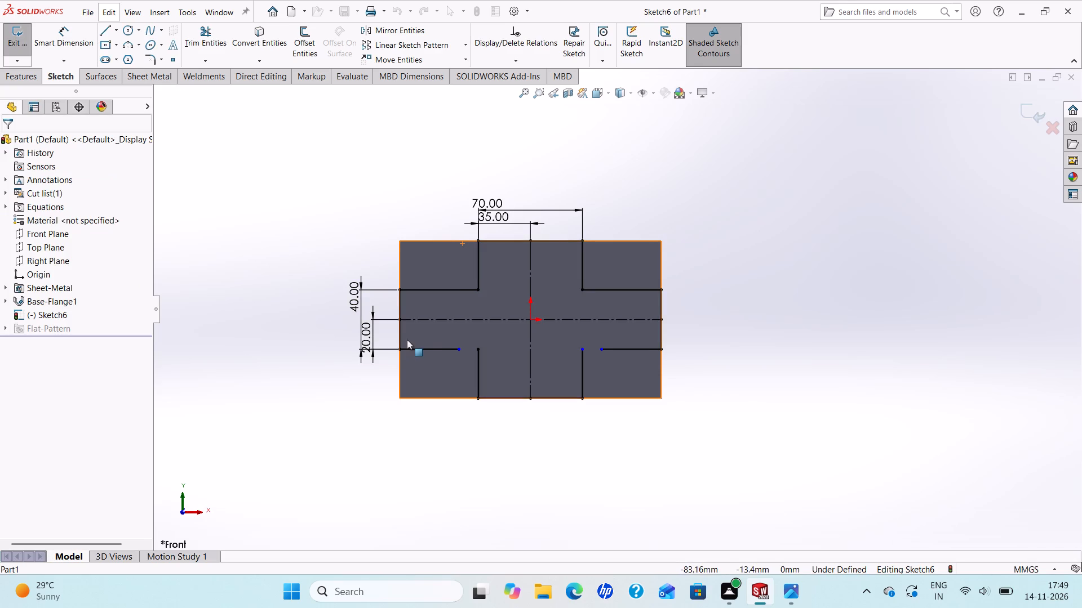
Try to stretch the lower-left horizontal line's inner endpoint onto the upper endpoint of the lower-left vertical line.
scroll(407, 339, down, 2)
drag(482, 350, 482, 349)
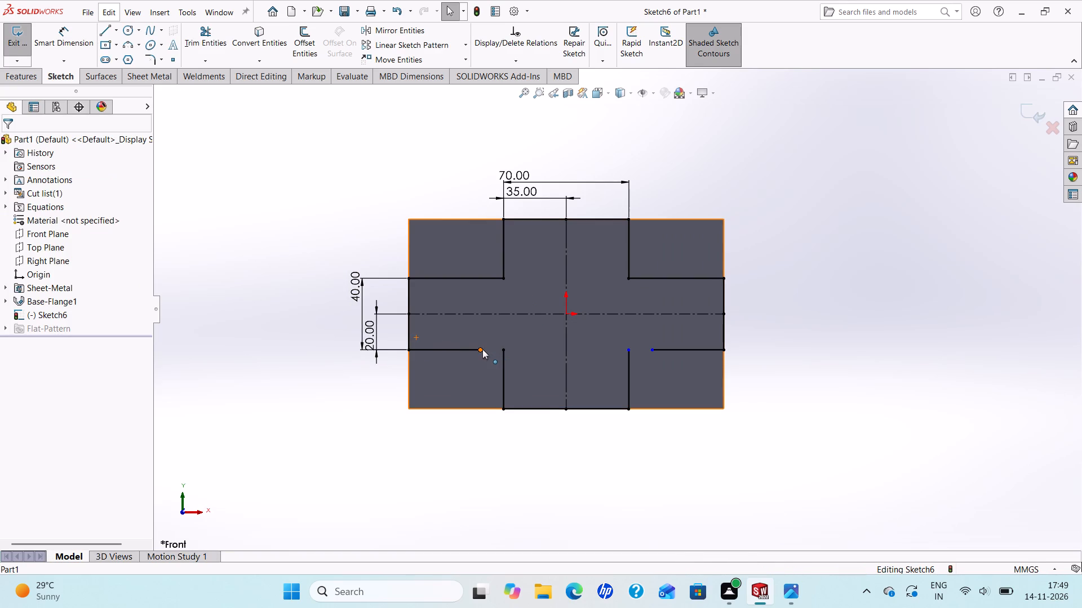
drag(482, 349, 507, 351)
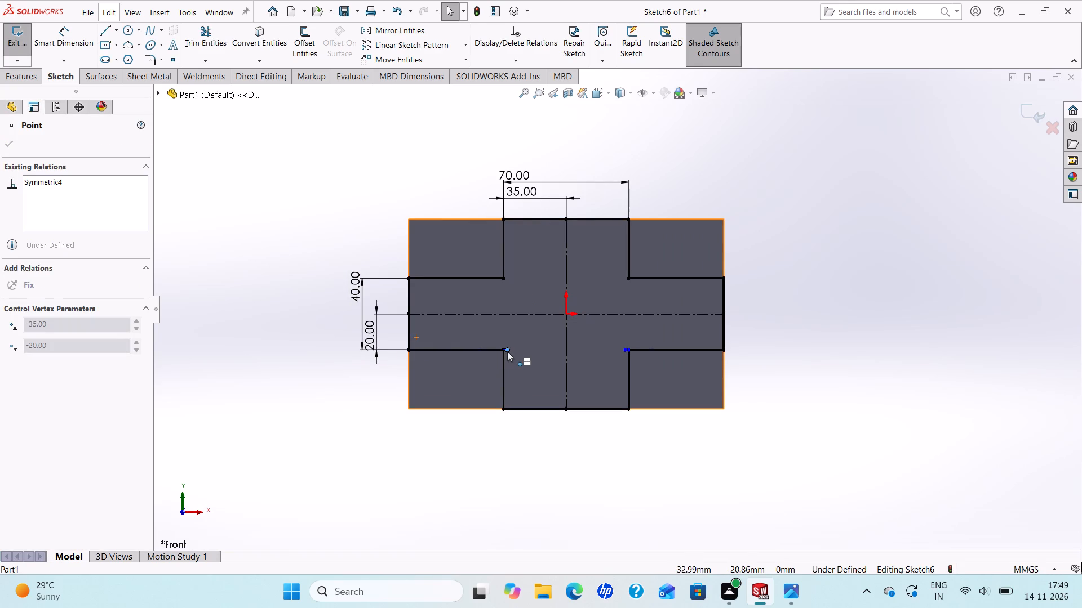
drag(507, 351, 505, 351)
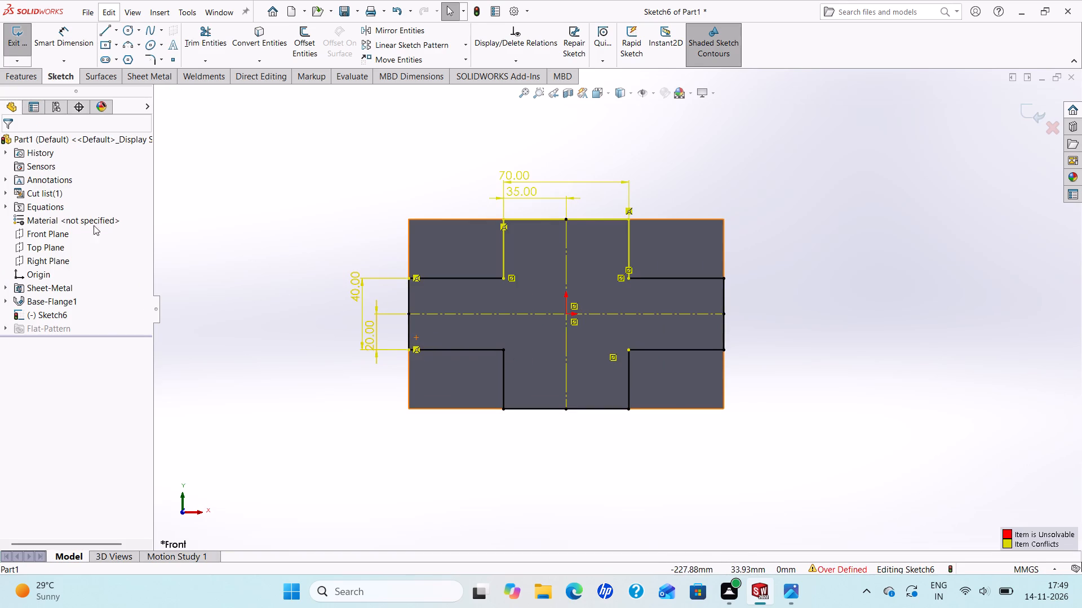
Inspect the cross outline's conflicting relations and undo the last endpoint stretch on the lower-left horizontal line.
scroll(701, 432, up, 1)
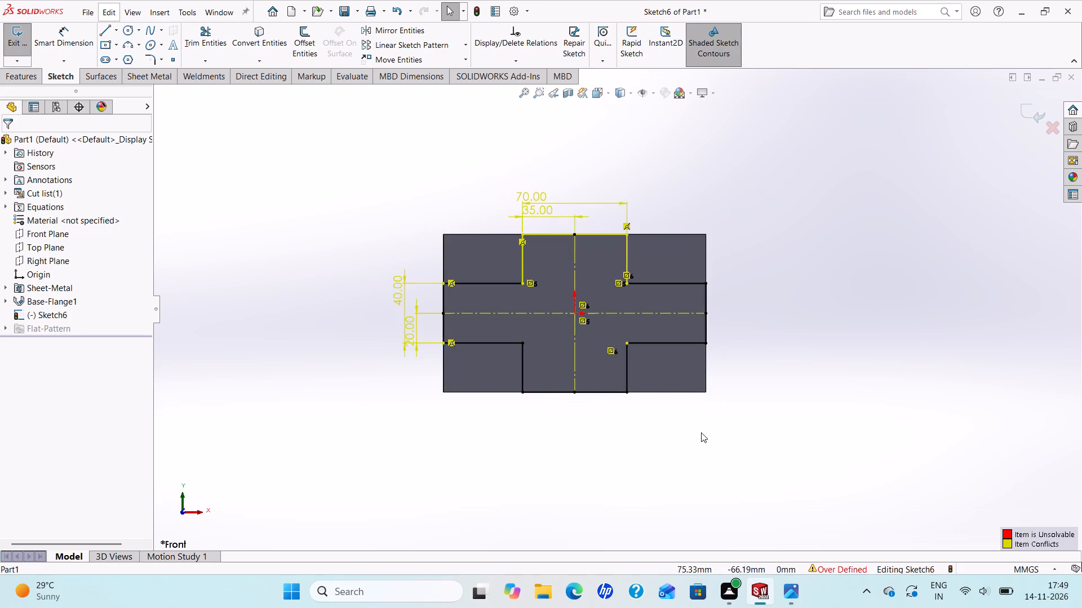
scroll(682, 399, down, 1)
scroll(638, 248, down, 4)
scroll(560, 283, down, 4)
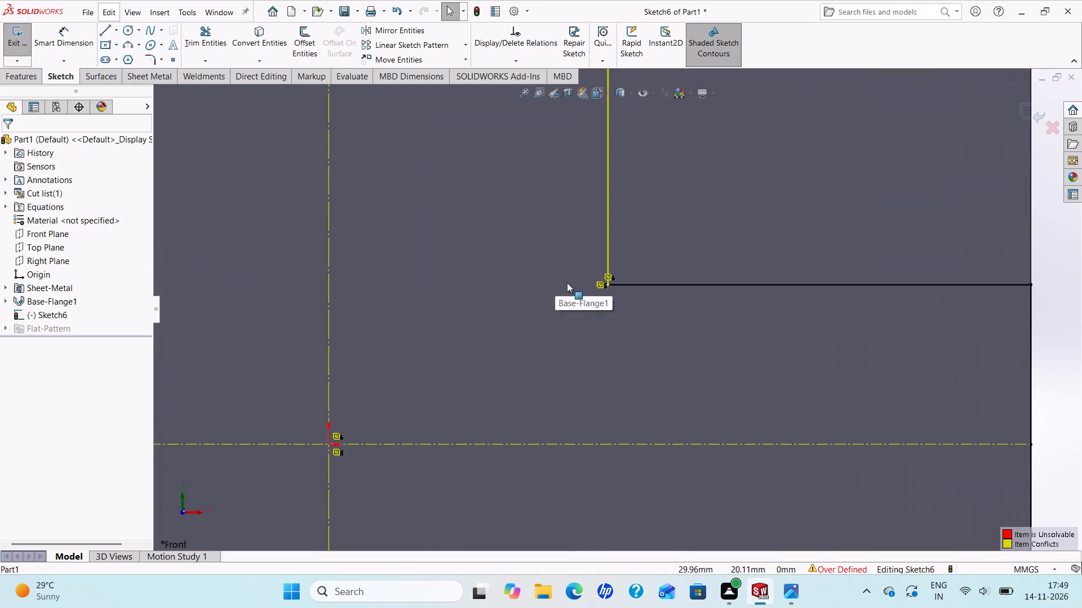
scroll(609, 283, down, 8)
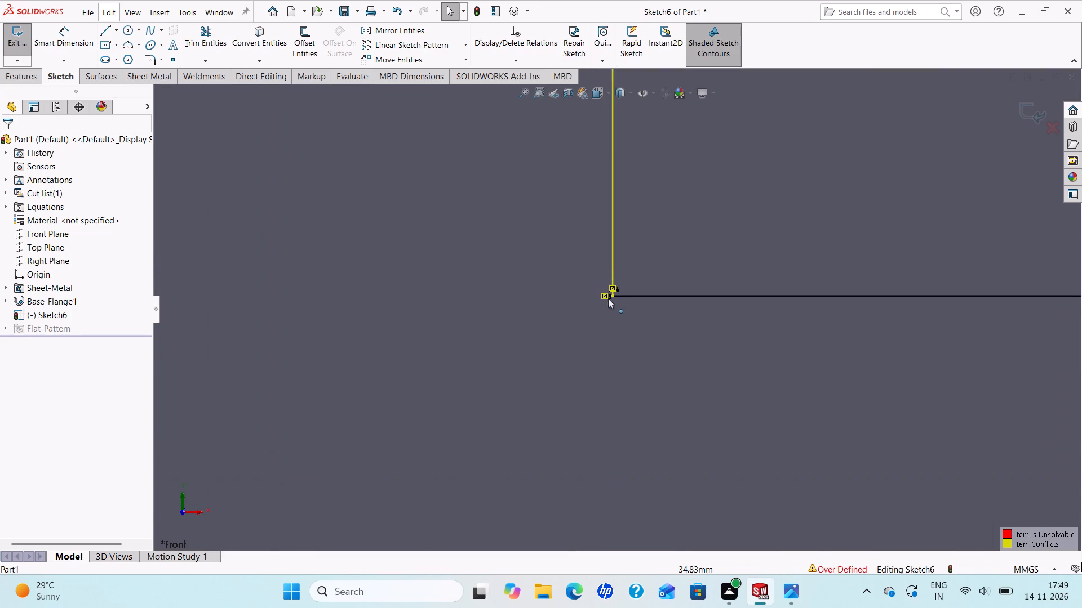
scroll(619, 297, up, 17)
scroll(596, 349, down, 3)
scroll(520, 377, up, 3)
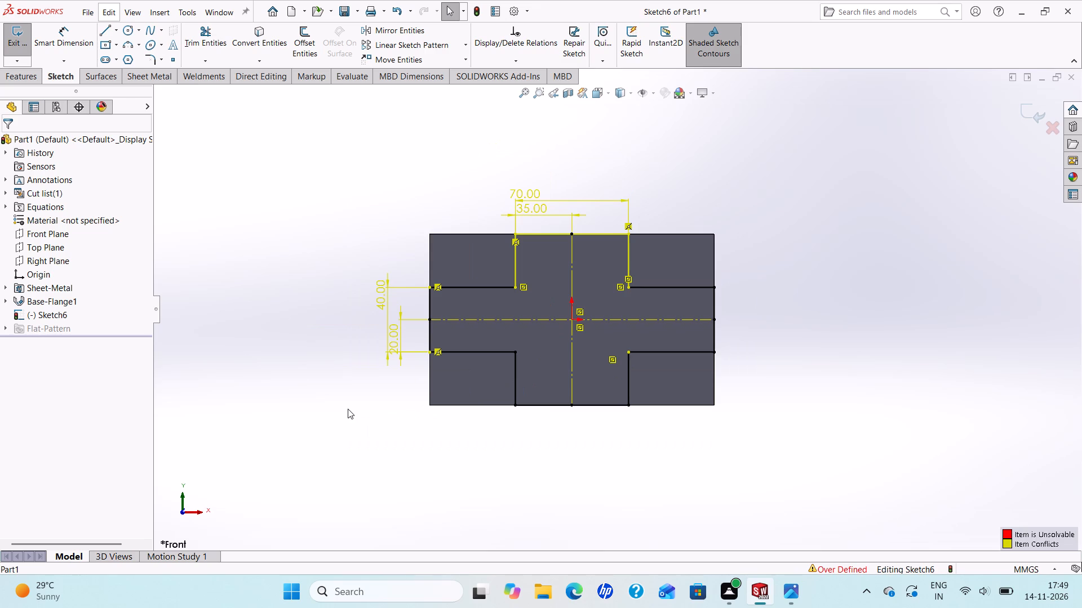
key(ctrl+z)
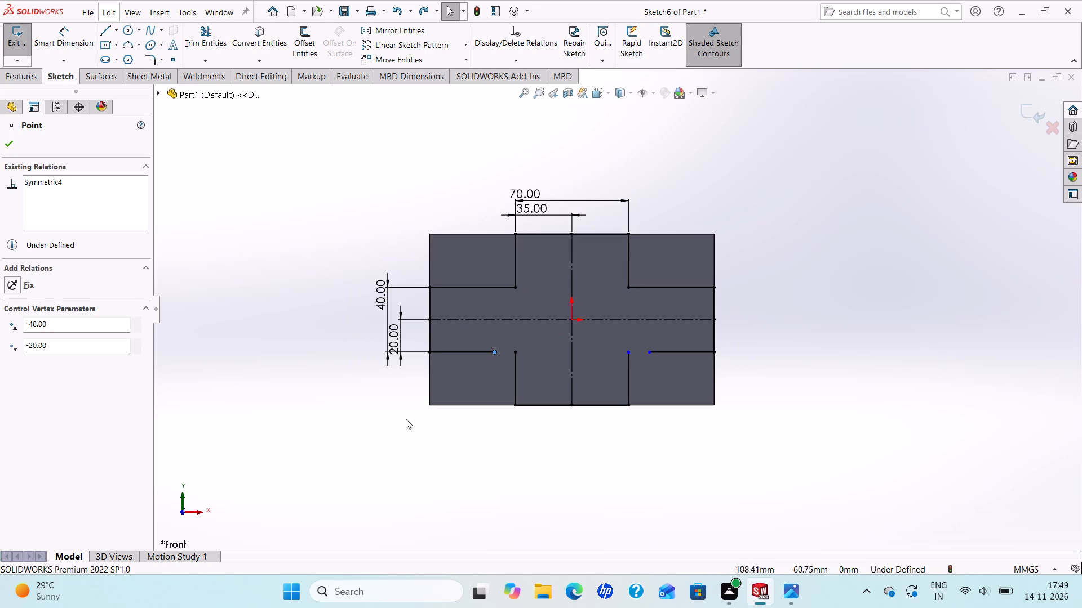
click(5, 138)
Delete the lower-left horizontal line of the cross outline.
scroll(539, 376, down, 2)
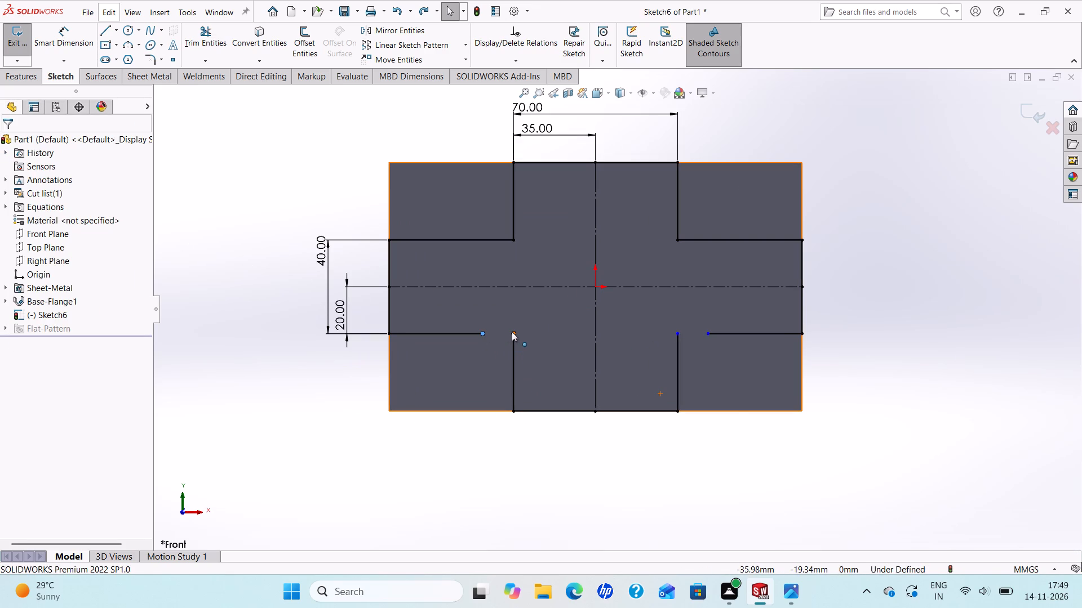
click(438, 333)
key(Delete)
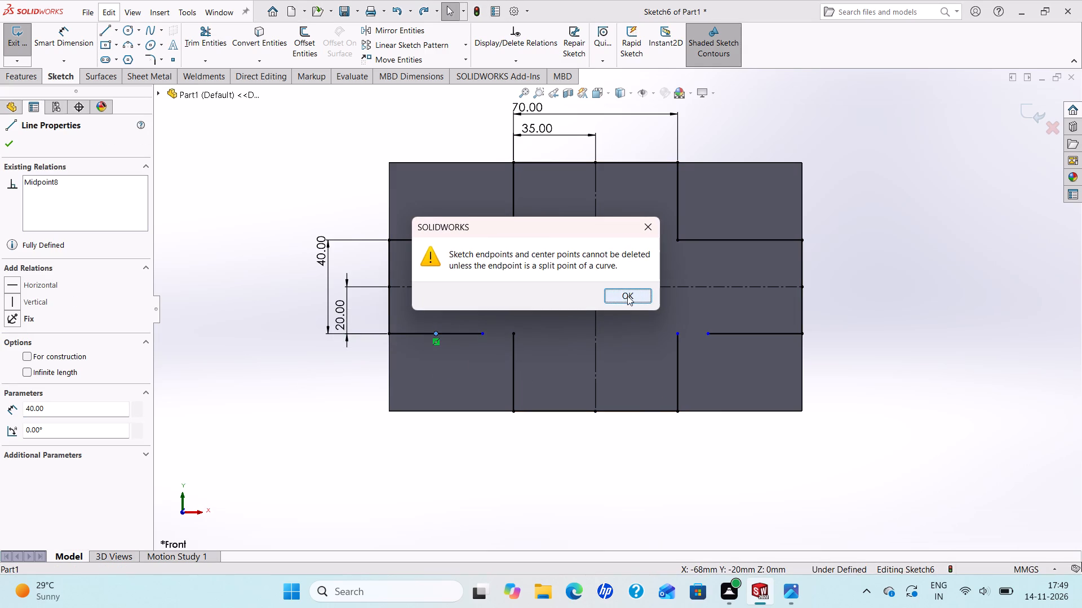
click(627, 296)
click(459, 335)
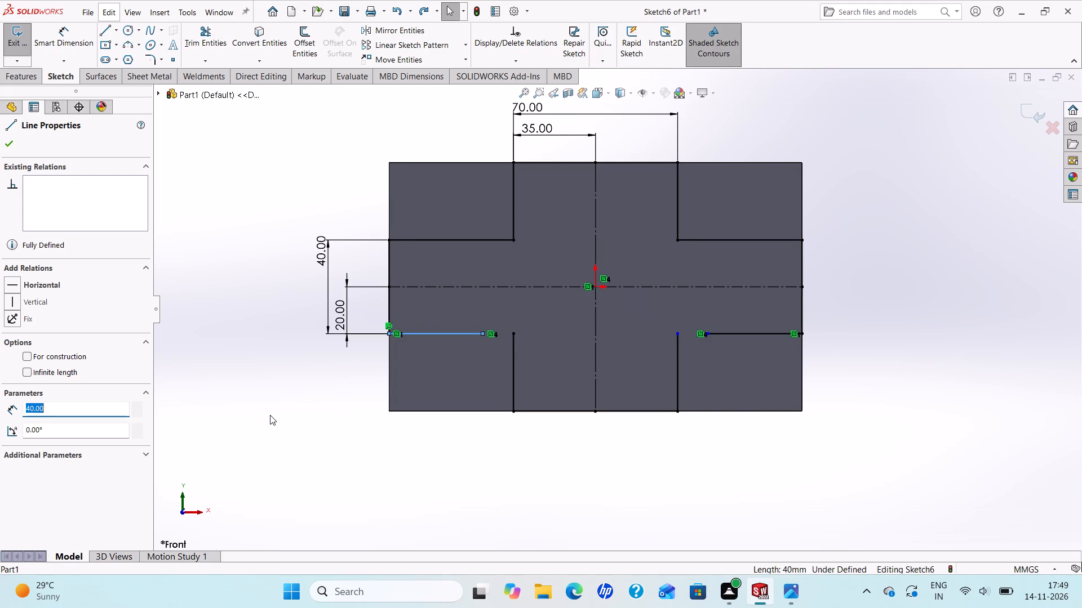
key(Delete)
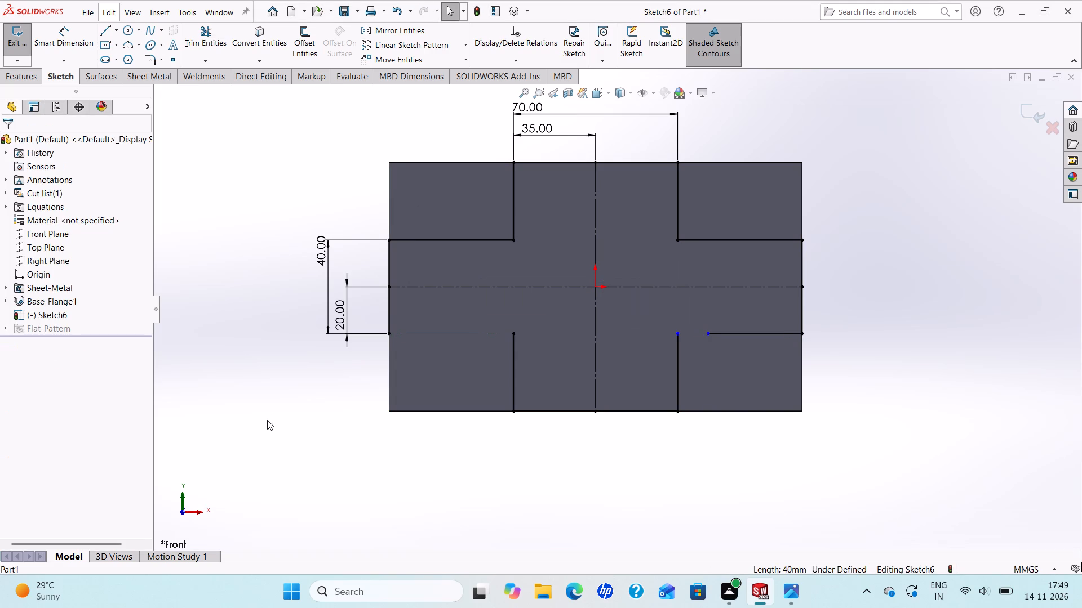
Draw a 53 mm horizontal line from the plate's left edge to the upper endpoint of the lower-left vertical line.
click(105, 29)
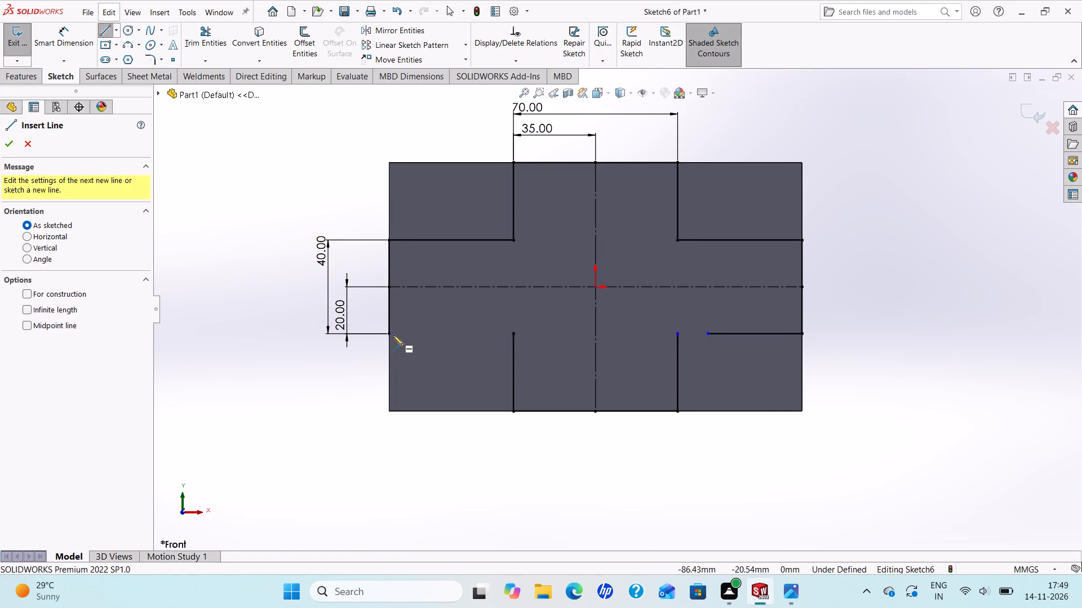
click(390, 333)
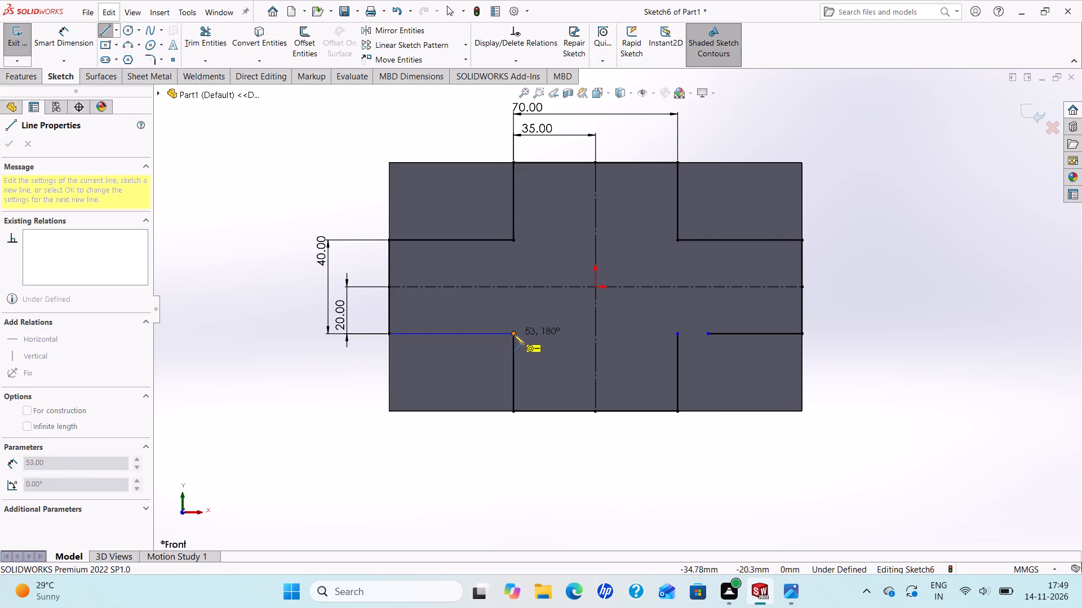
click(514, 334)
right_click(514, 334)
click(542, 338)
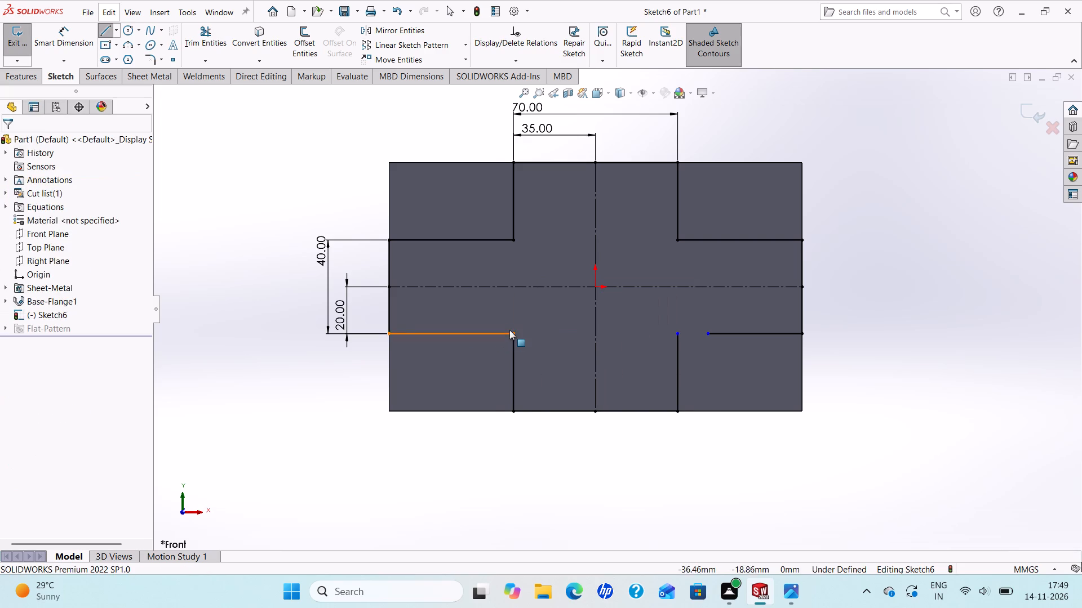
Stretch the lower-right horizontal line's inner endpoint onto the upper endpoint of the lower-right vertical line.
scroll(508, 329, up, 2)
scroll(595, 339, down, 2)
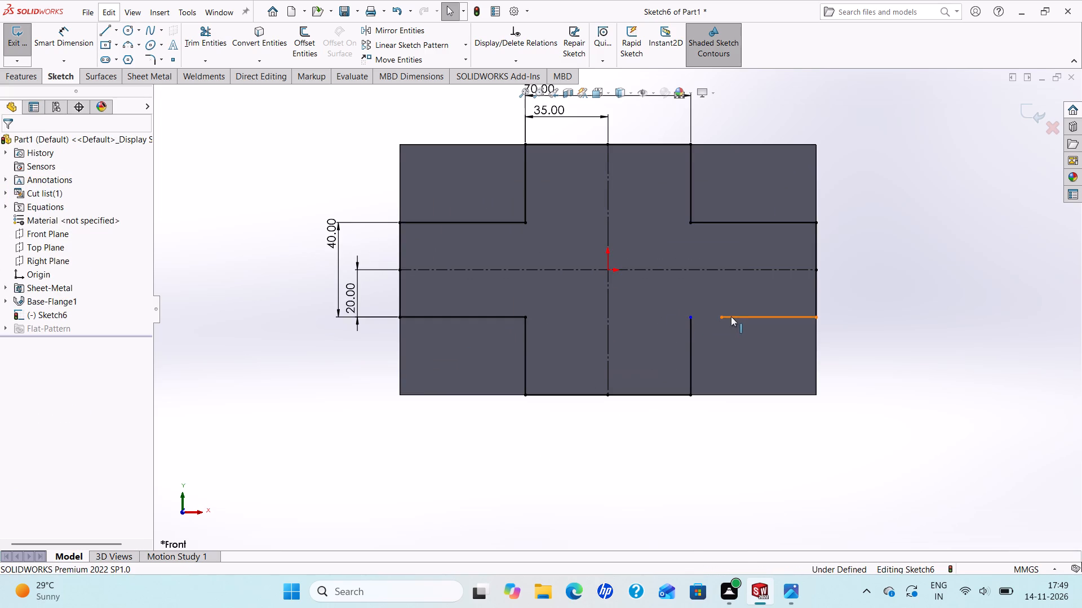
drag(720, 315, 695, 316)
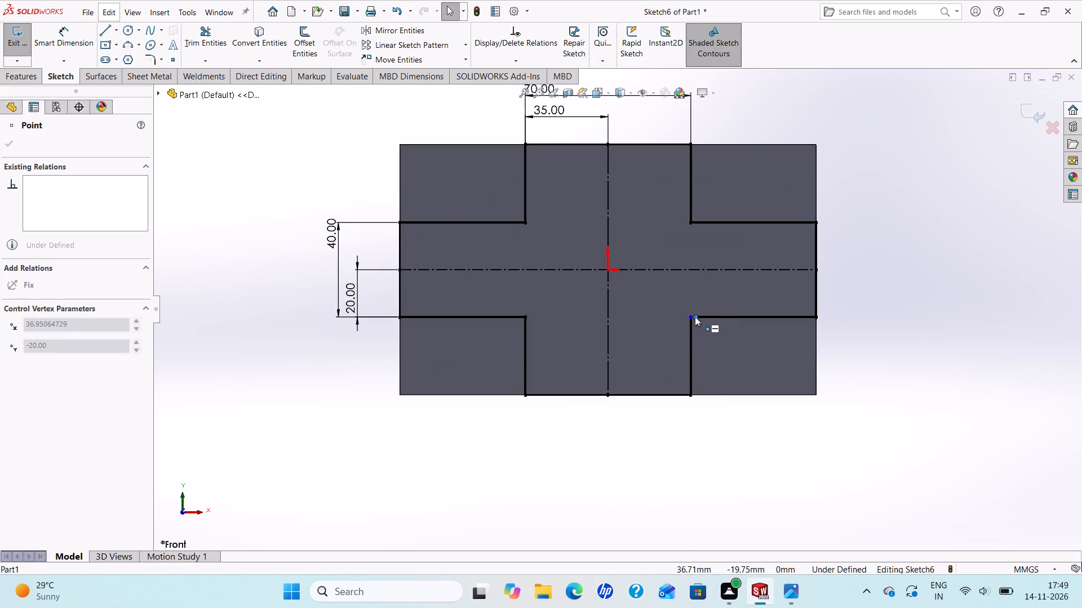
drag(695, 316, 693, 317)
scroll(697, 329, up, 3)
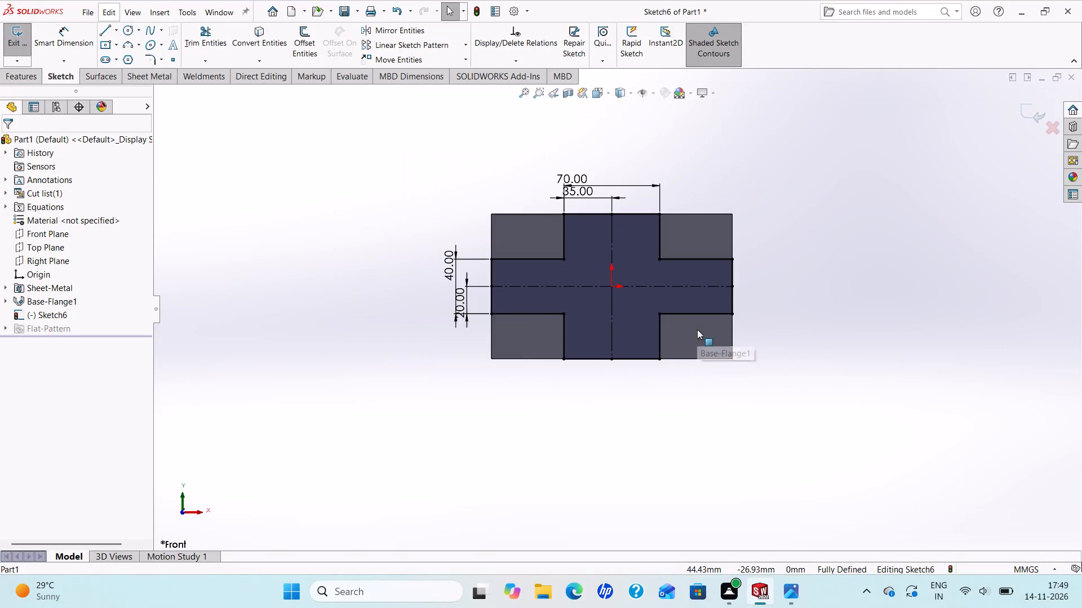
scroll(703, 273, up, 1)
scroll(703, 273, down, 2)
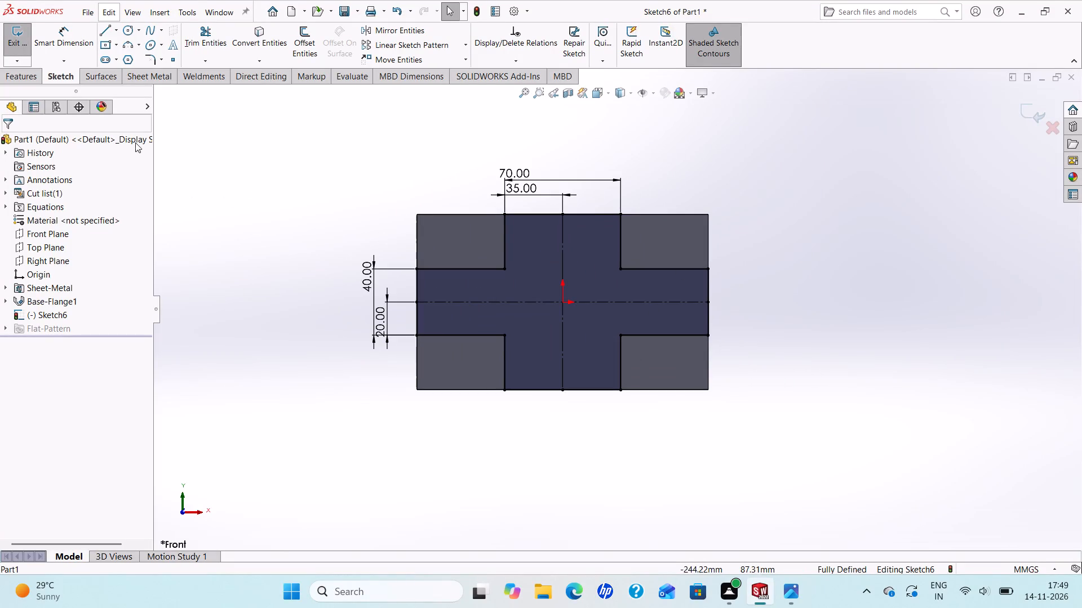
Apply 10 mm sketch fillets to the upper-left, lower-left and lower-right inner corners of the cross outline.
click(154, 60)
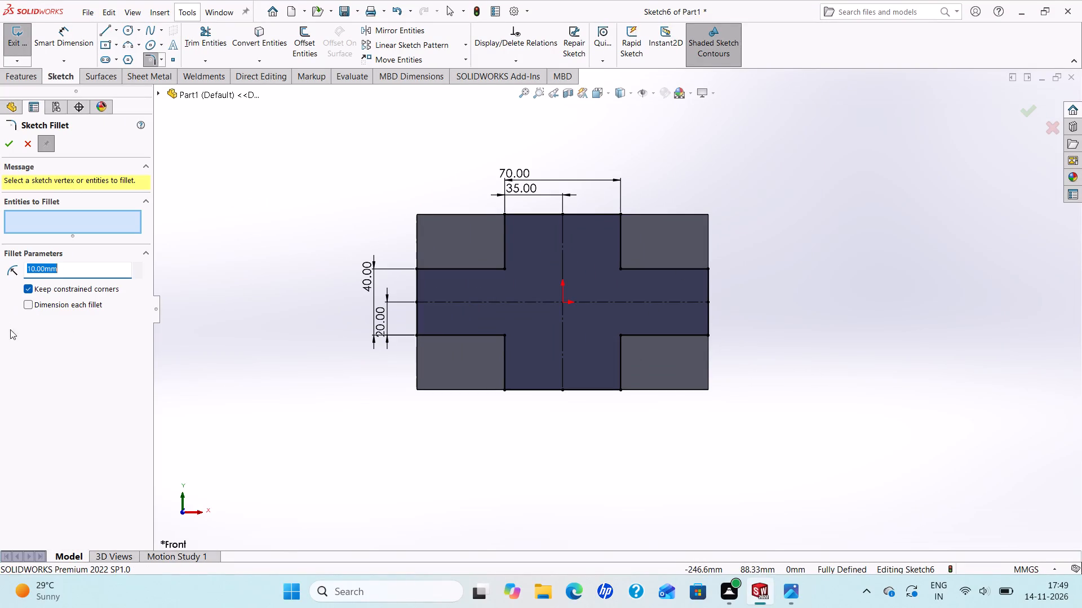
click(505, 267)
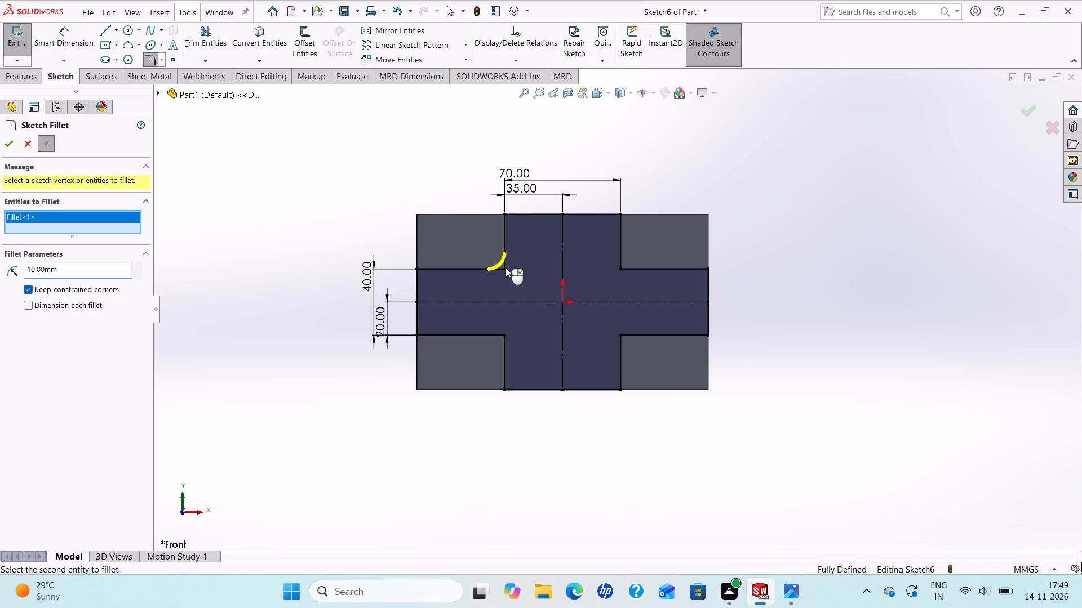
click(504, 333)
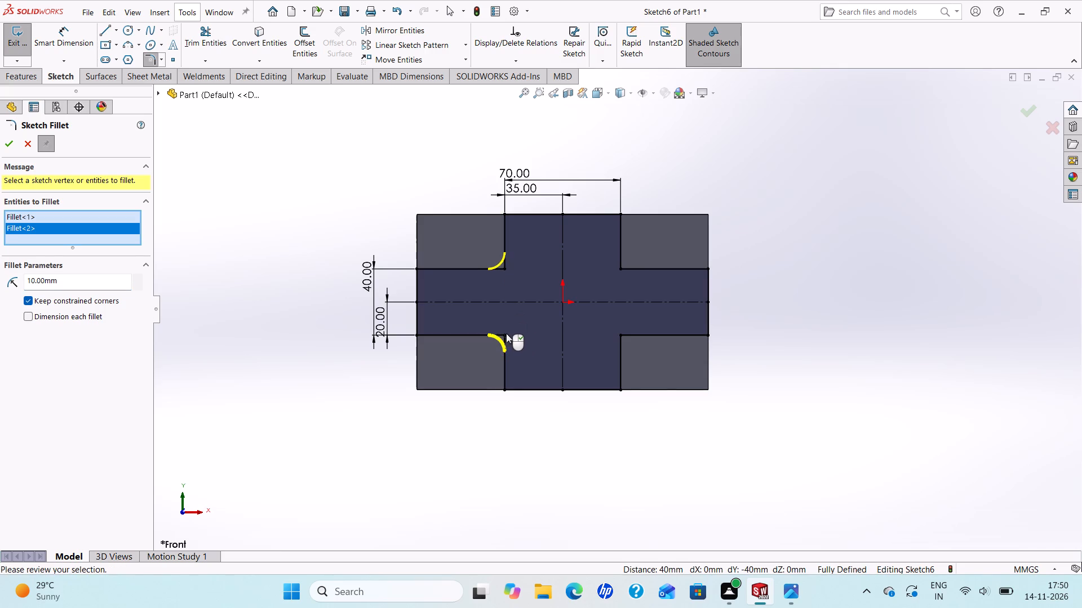
click(618, 333)
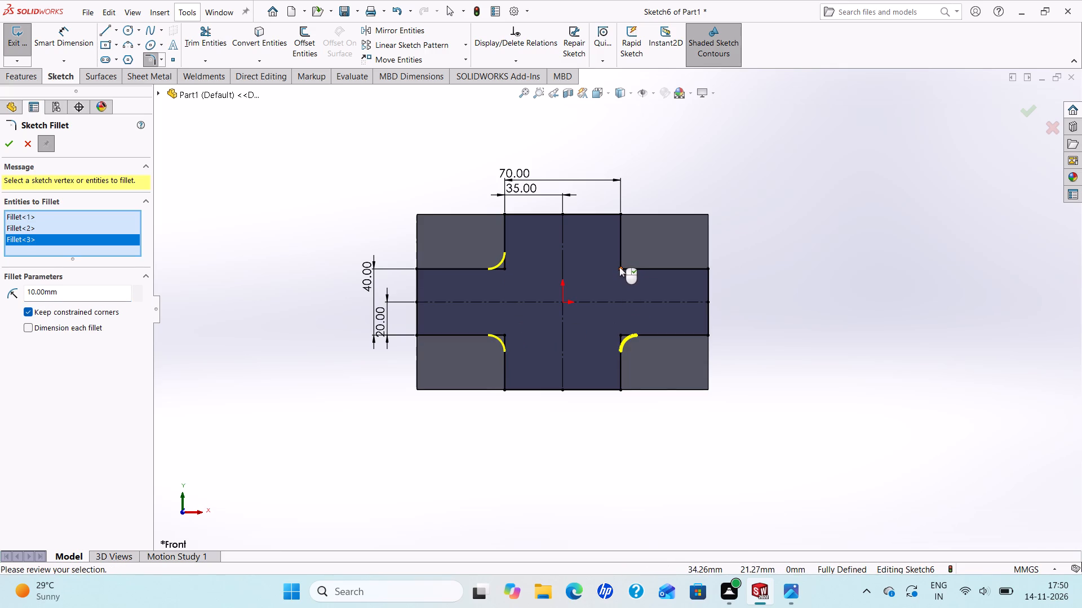
click(619, 267)
scroll(624, 275, down, 4)
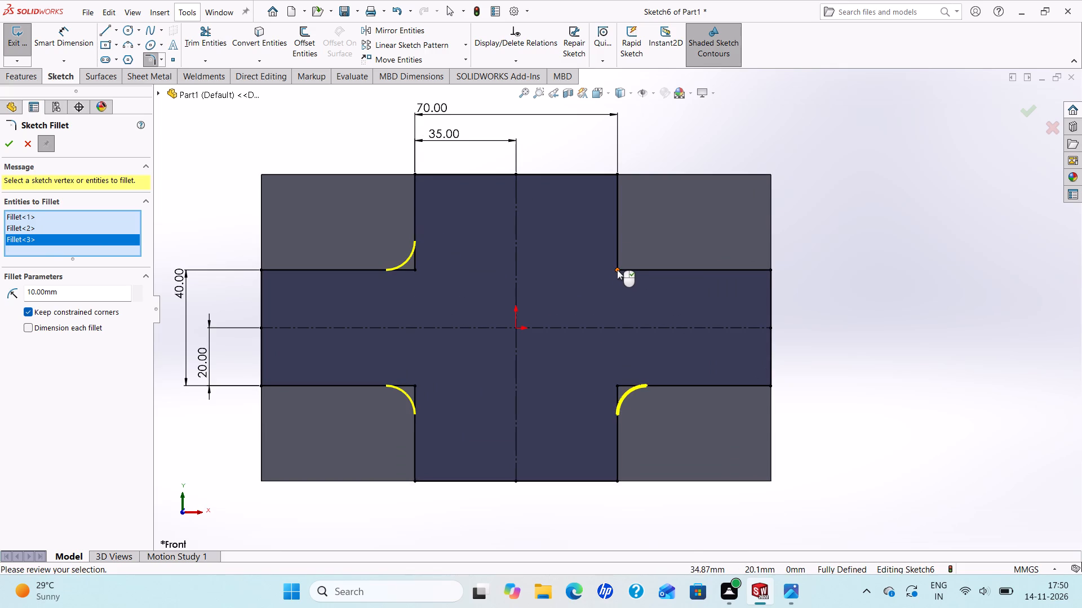
click(7, 144)
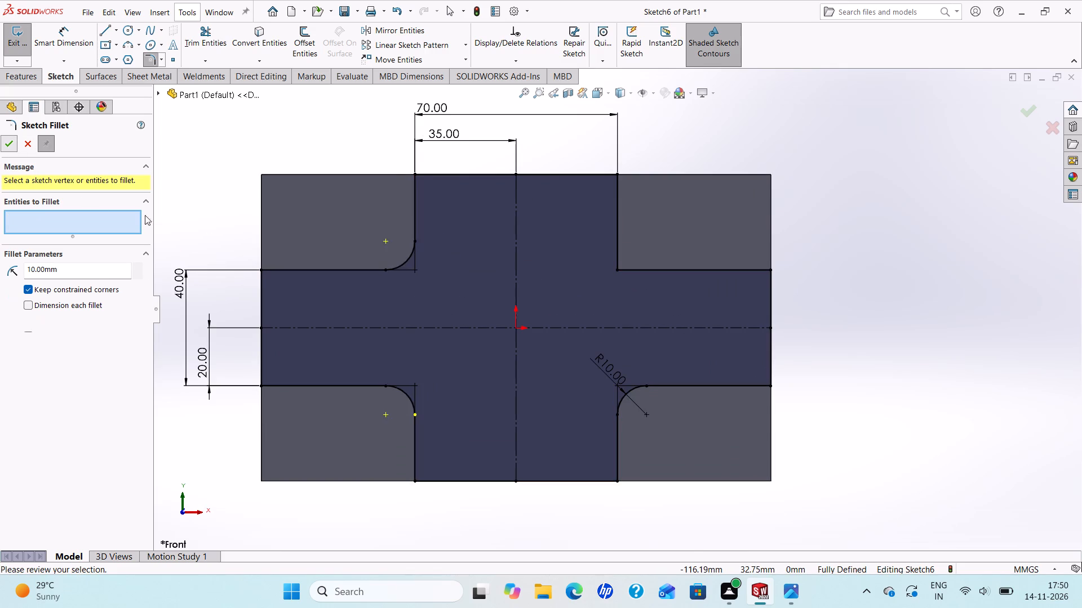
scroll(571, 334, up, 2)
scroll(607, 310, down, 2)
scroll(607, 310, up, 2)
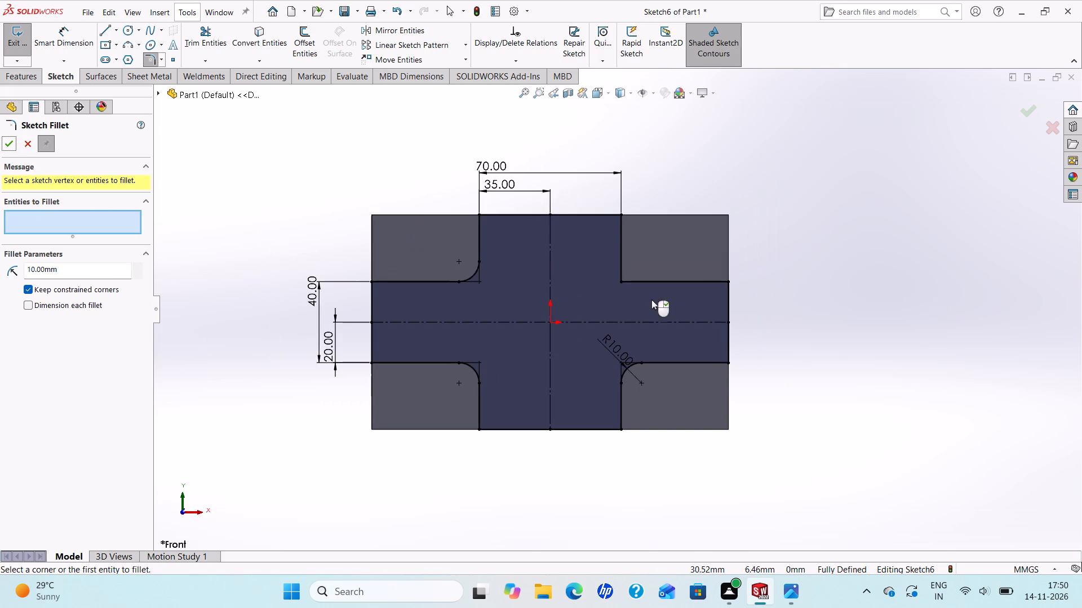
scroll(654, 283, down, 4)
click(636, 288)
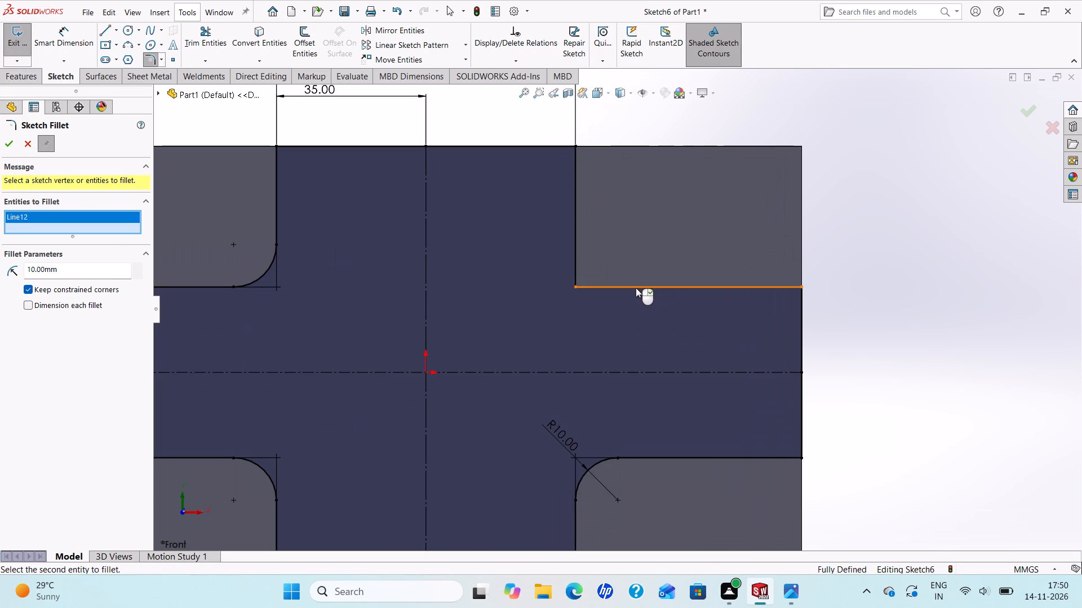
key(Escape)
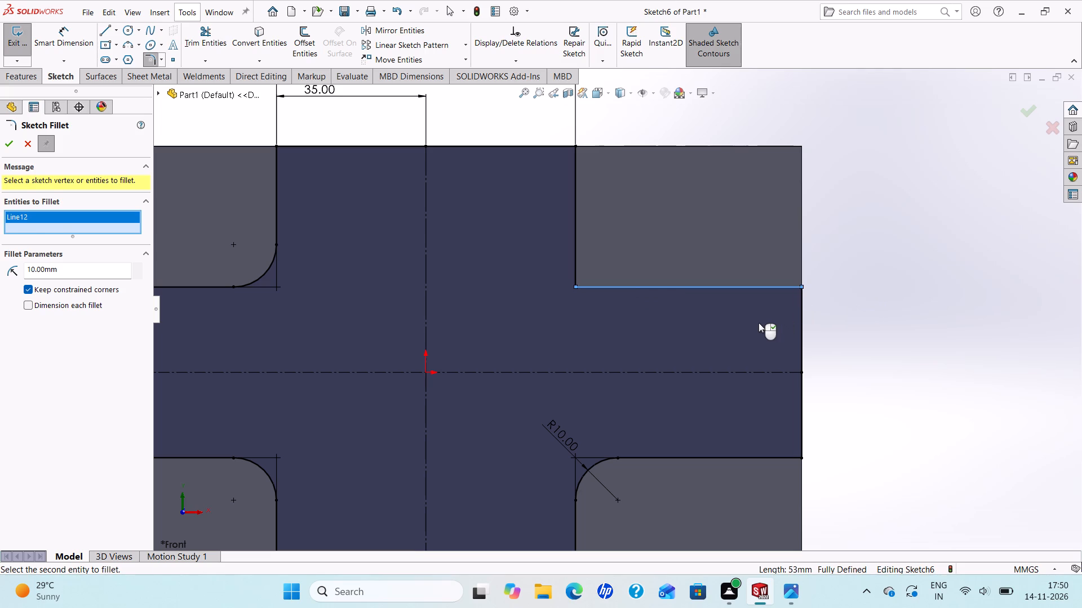
Delete the upper-right horizontal line of the cross outline.
scroll(675, 318, up, 2)
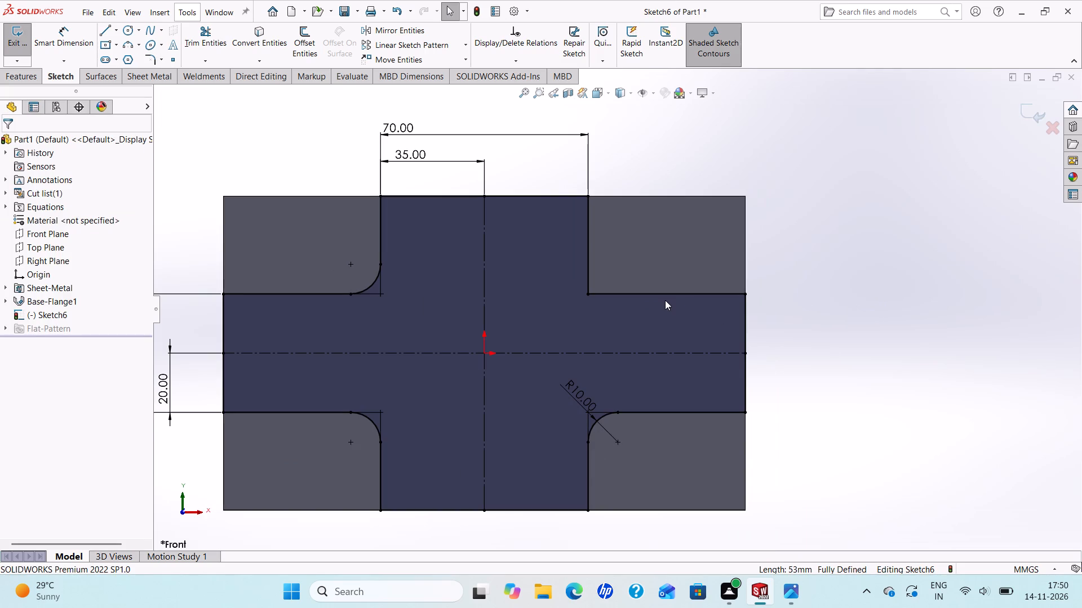
click(658, 296)
key(Delete)
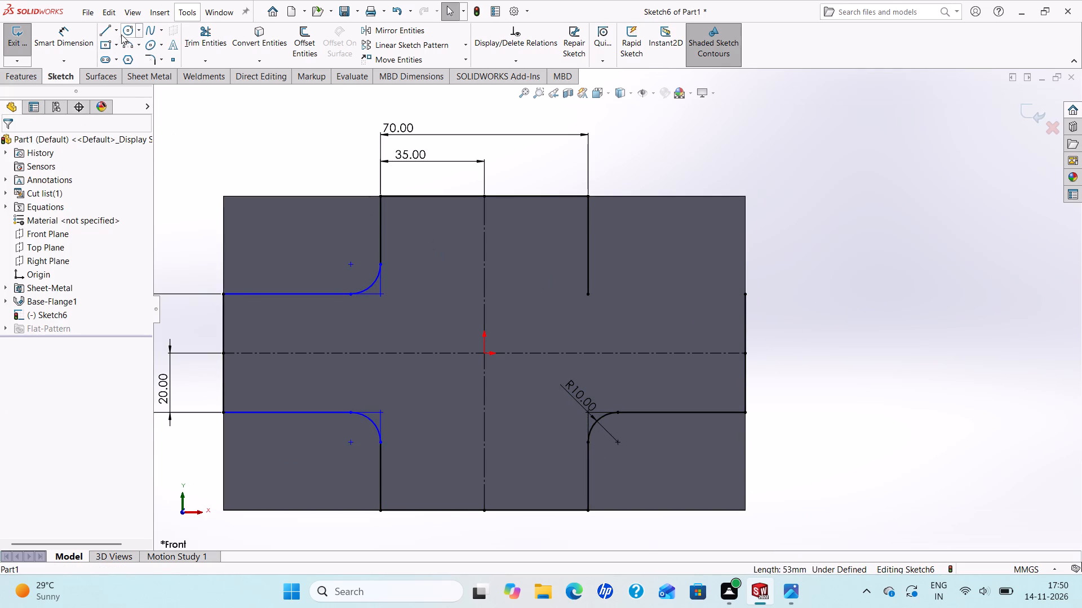
Draw a 53 mm horizontal line from the plate's right edge to the lower endpoint of the upper-right vertical line.
click(107, 32)
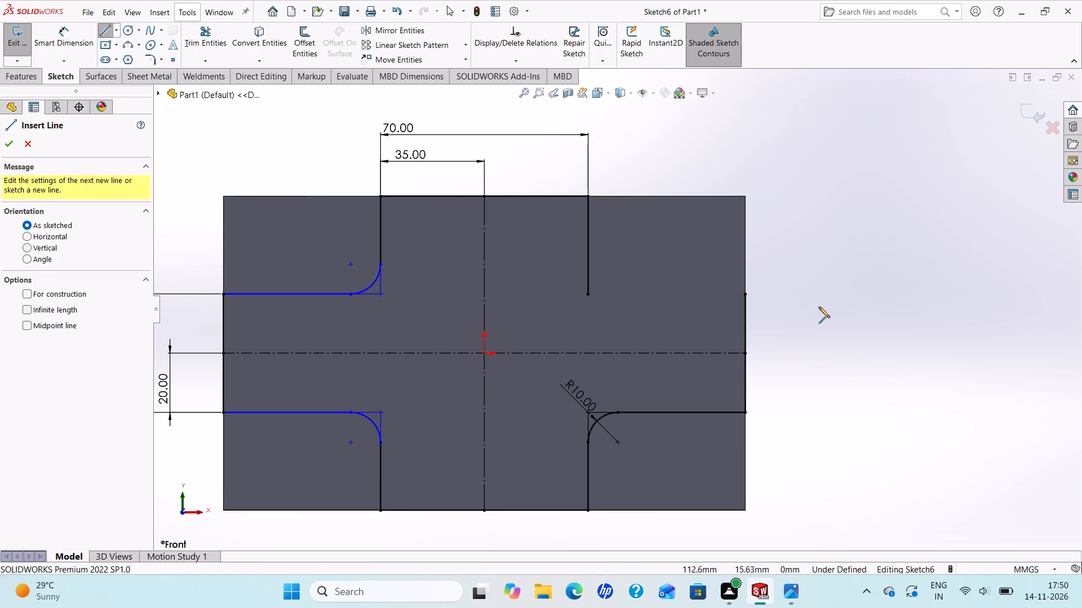
click(746, 292)
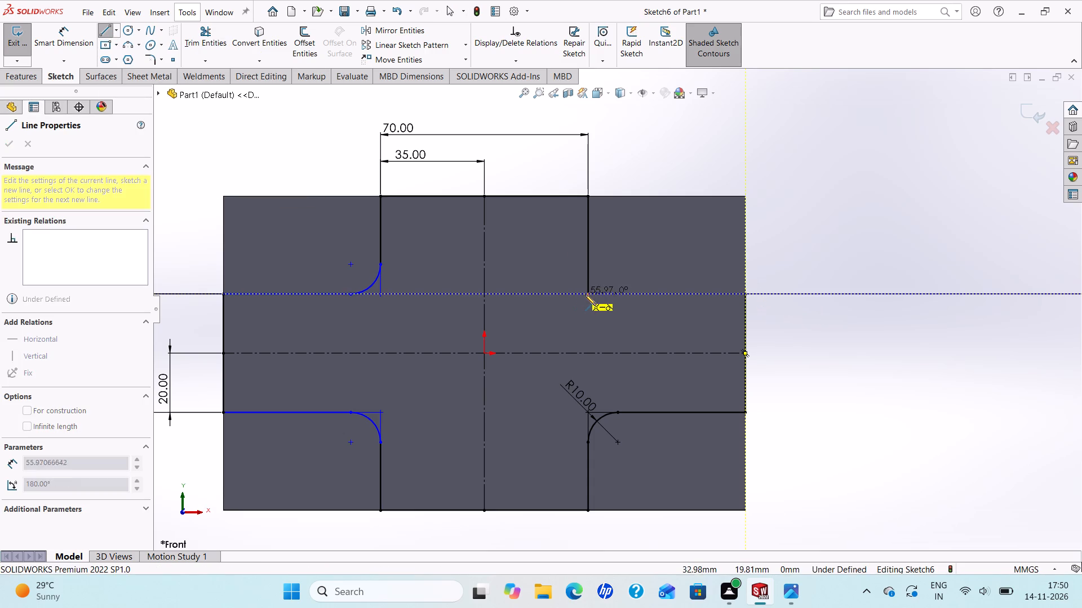
click(586, 294)
right_click(586, 294)
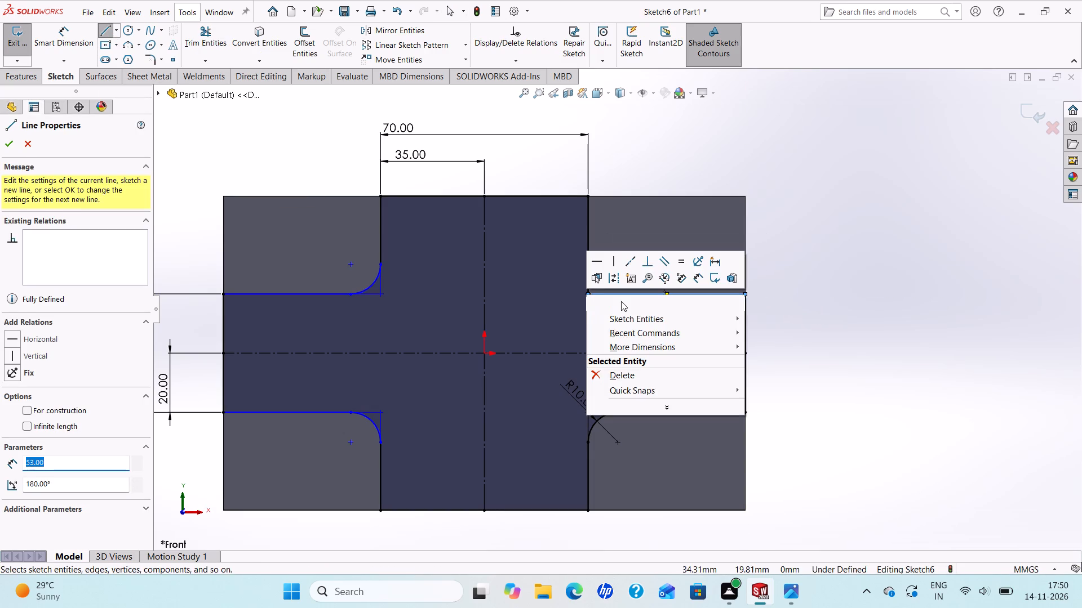
click(621, 301)
scroll(571, 290, down, 1)
scroll(573, 290, up, 2)
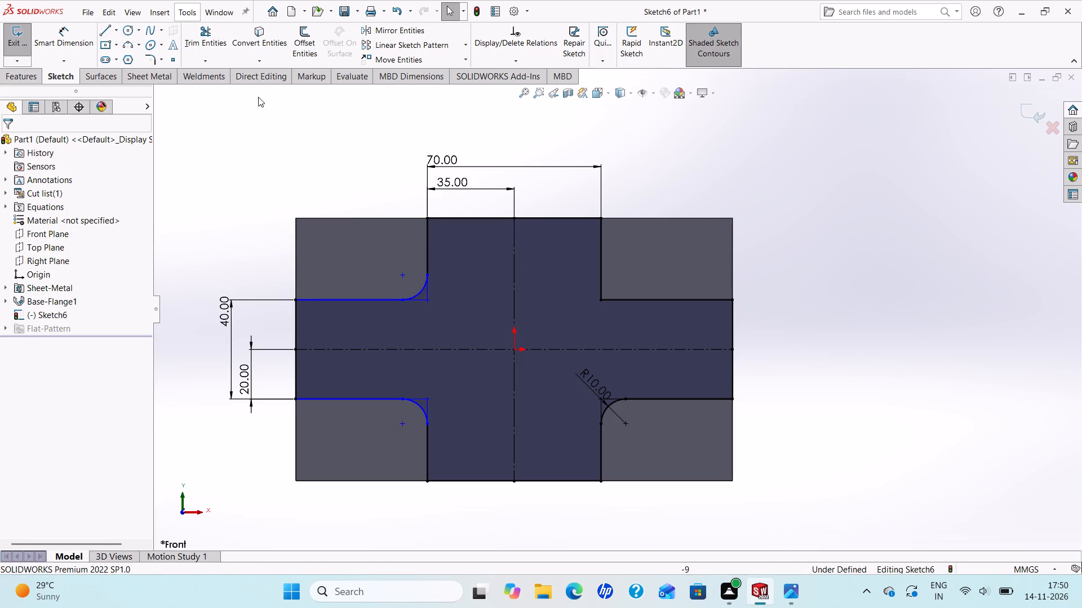
Apply a 10 mm sketch fillet to the upper-right inner corner of the cross outline.
click(149, 60)
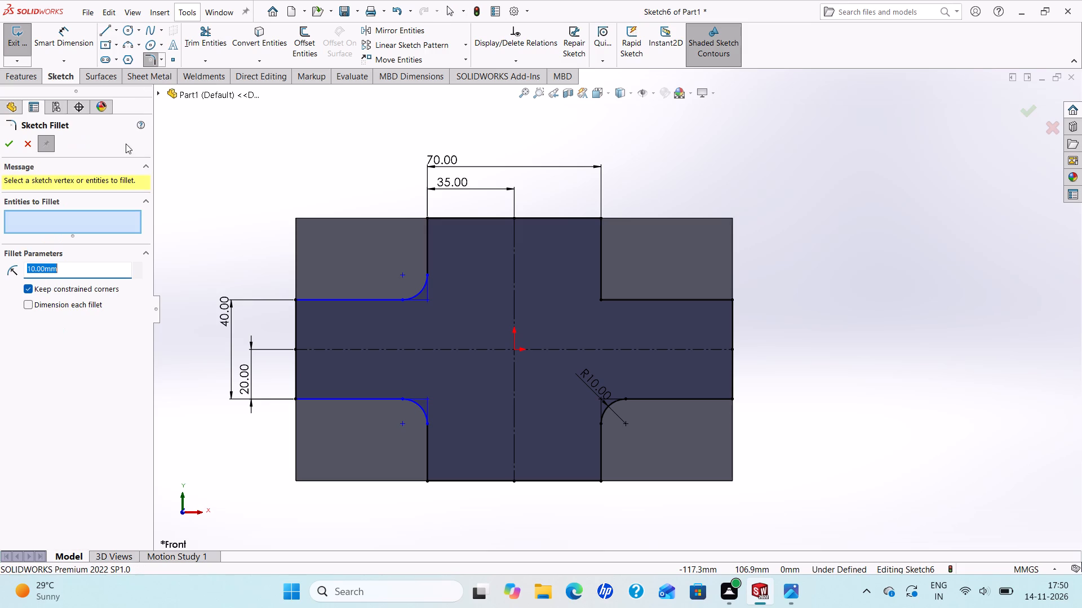
click(604, 300)
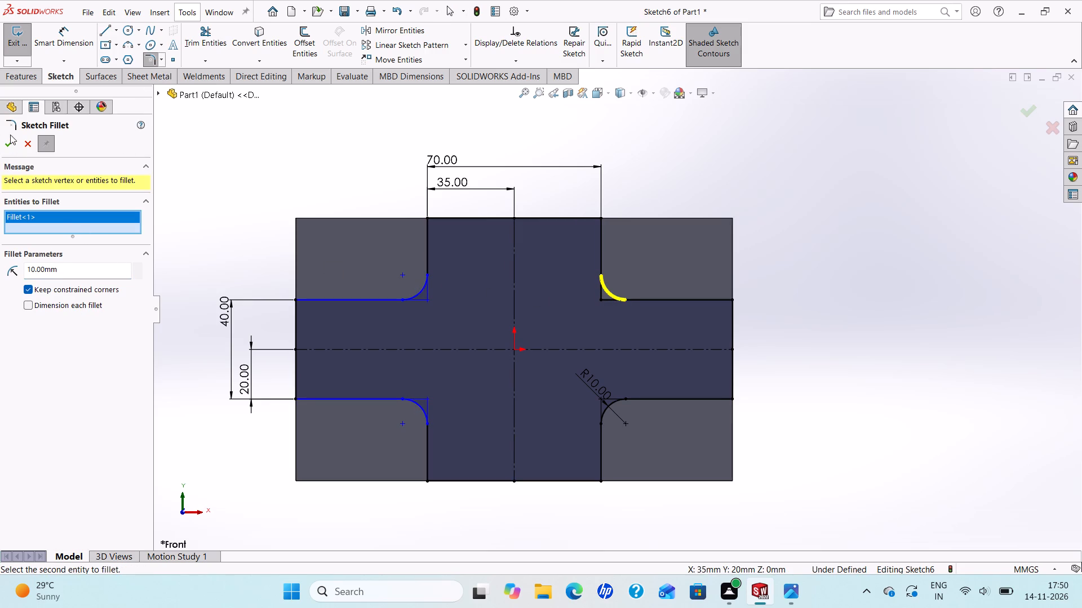
click(8, 142)
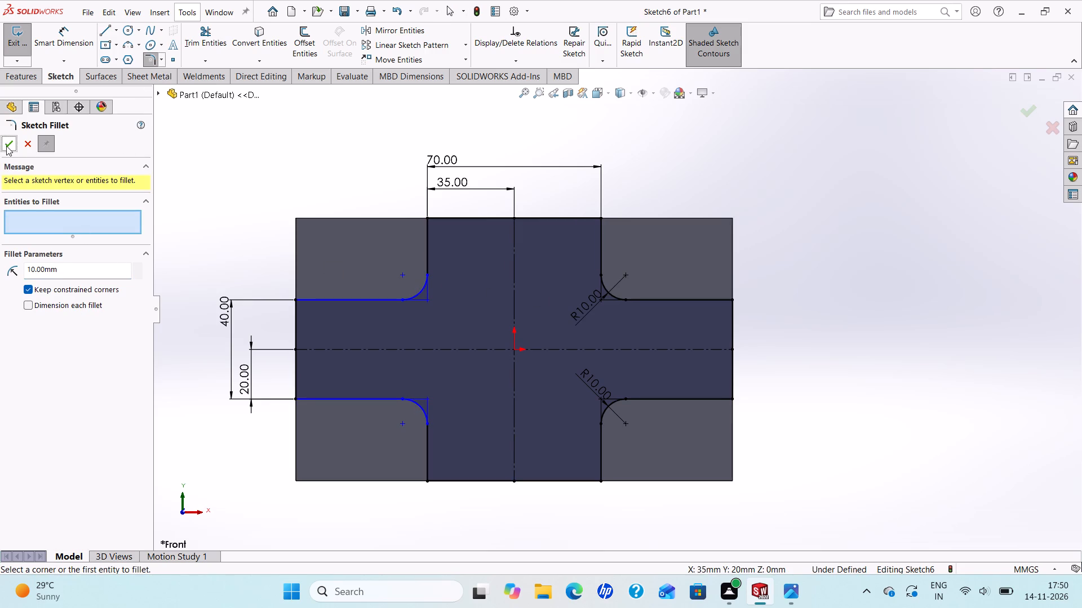
click(6, 146)
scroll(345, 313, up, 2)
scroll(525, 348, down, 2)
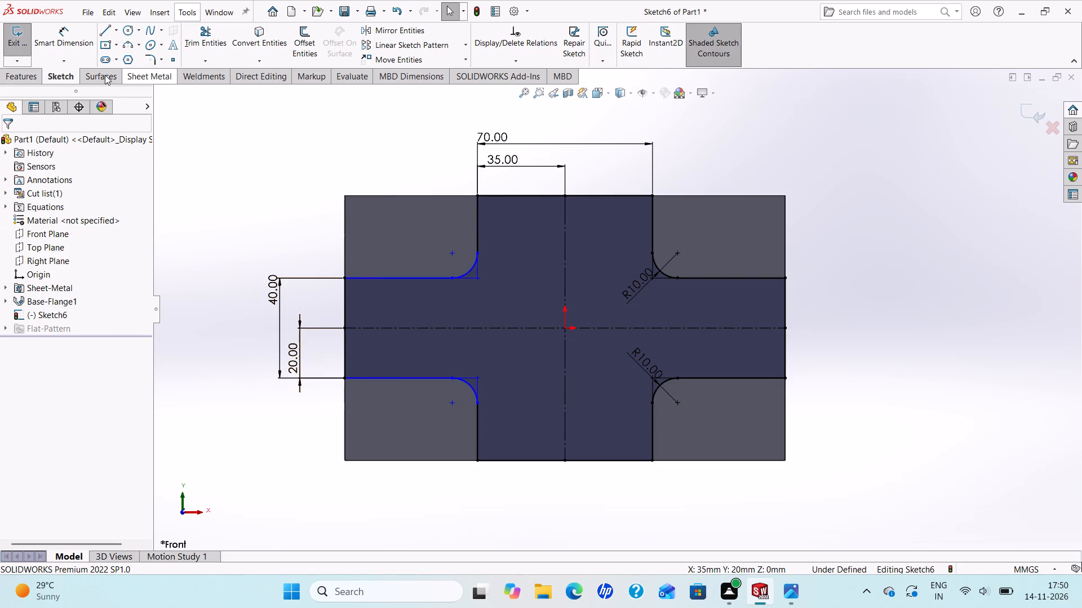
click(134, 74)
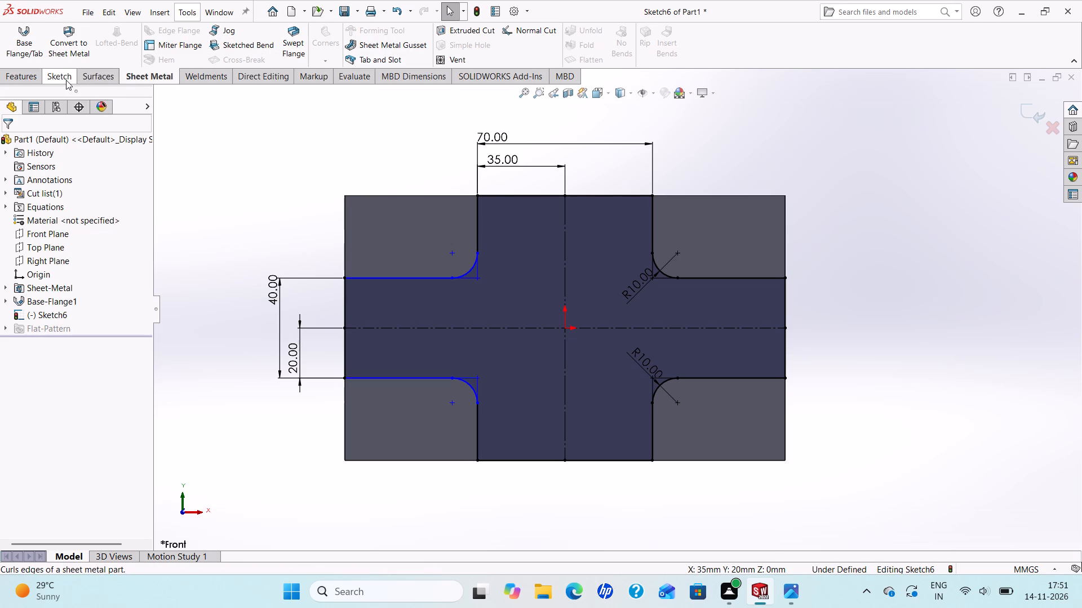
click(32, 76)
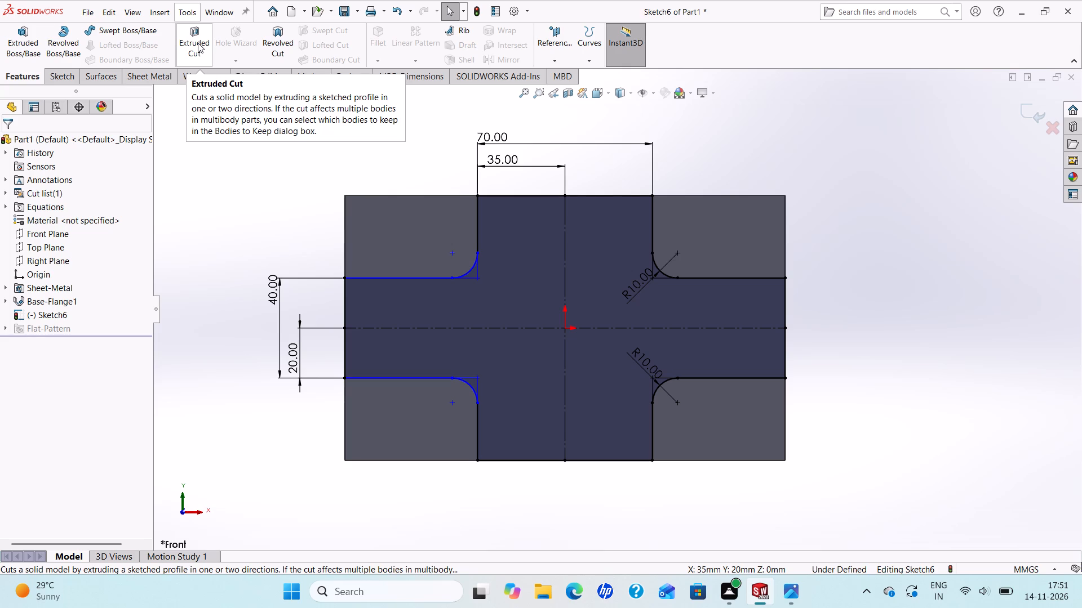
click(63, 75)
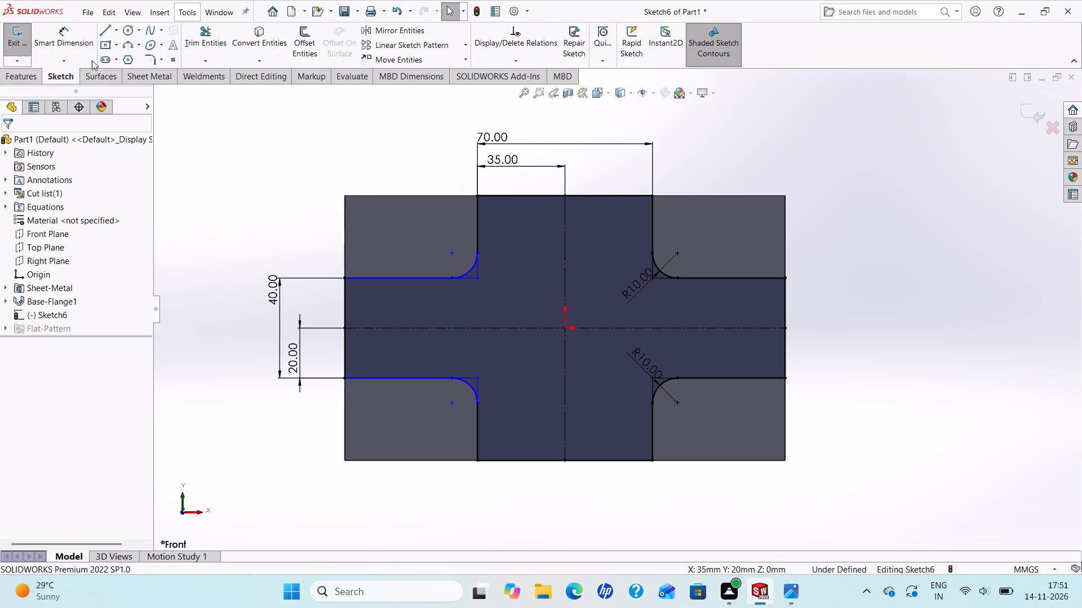
Close the upper-left corner region with a vertical line up to the plate corner and a 53 mm horizontal line to the cross outline.
click(102, 32)
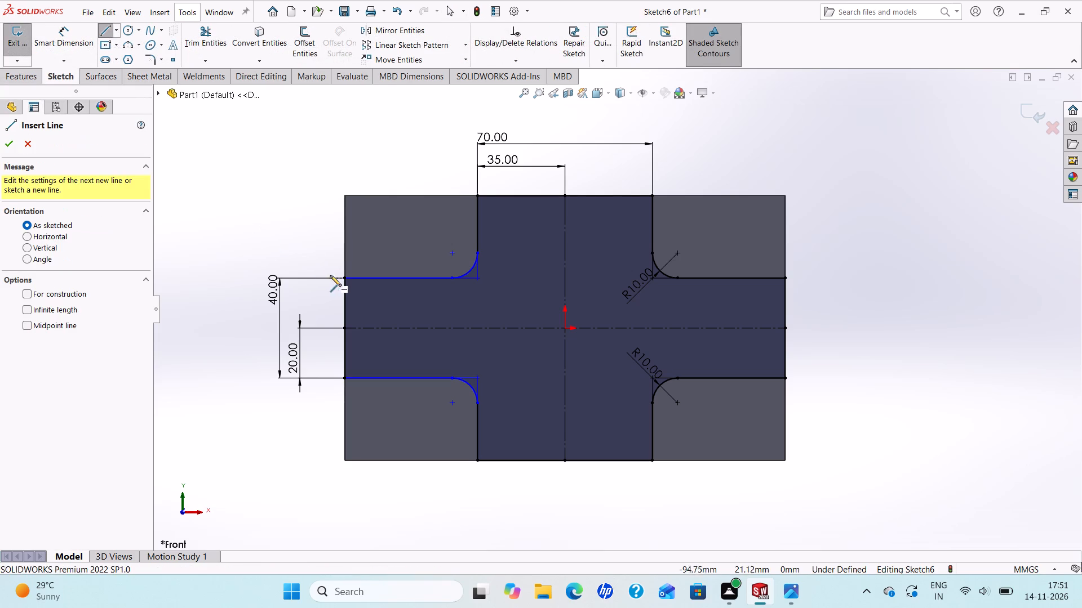
click(344, 278)
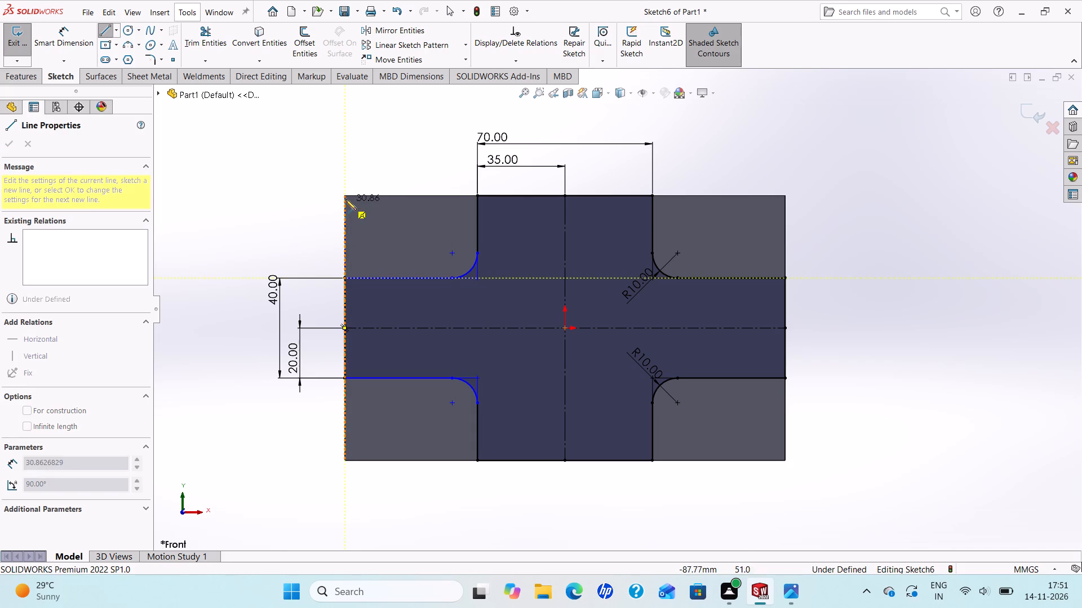
click(344, 197)
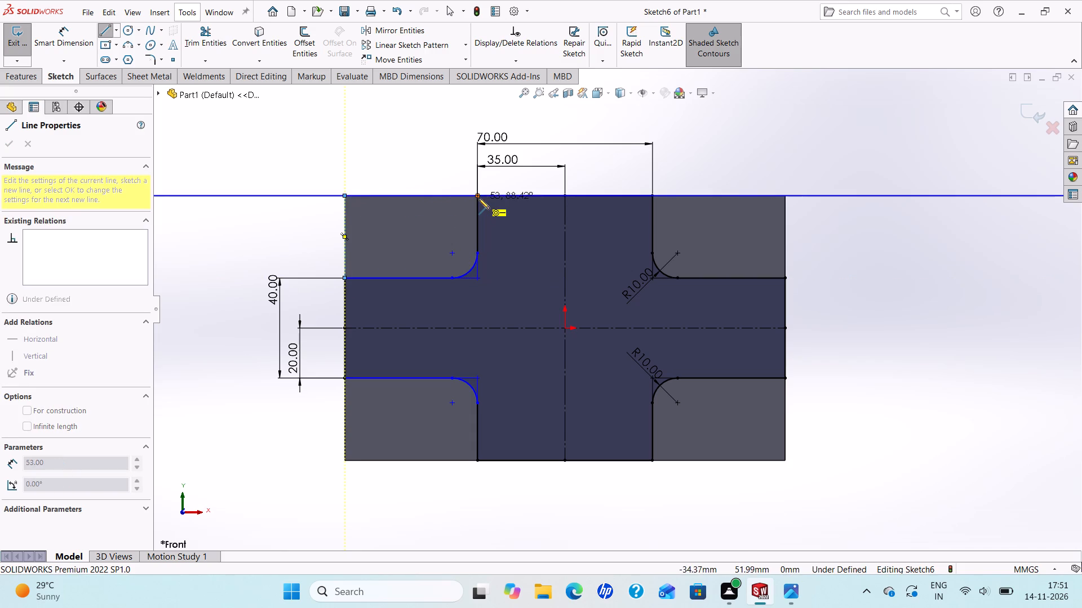
click(476, 198)
right_click(476, 198)
click(500, 207)
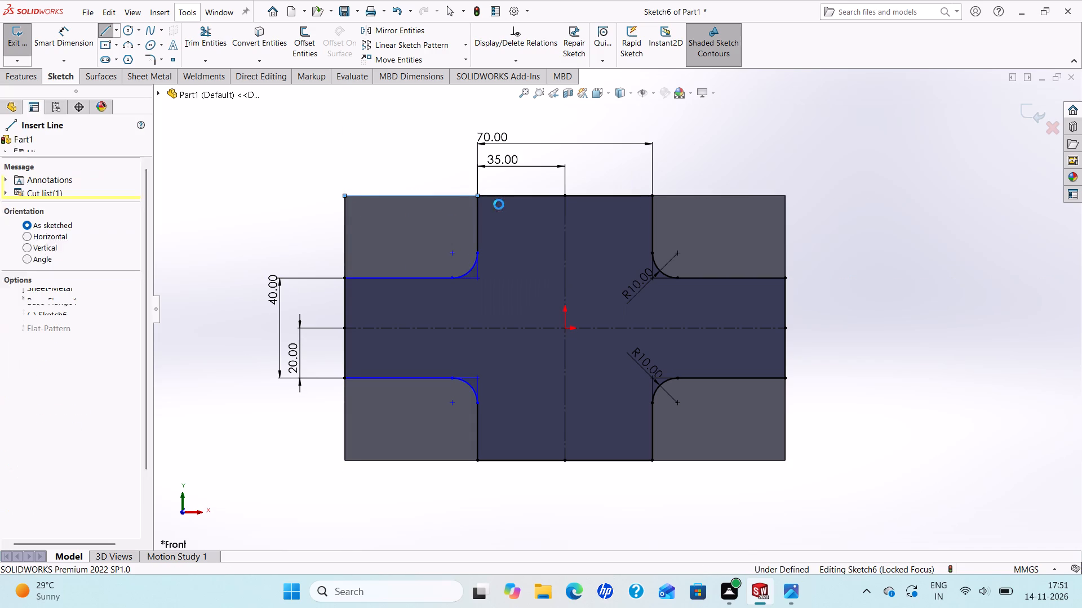
Close the upper-right corner region with a 53 mm horizontal line to the plate corner and a 33 mm vertical line down to the cross outline.
click(103, 27)
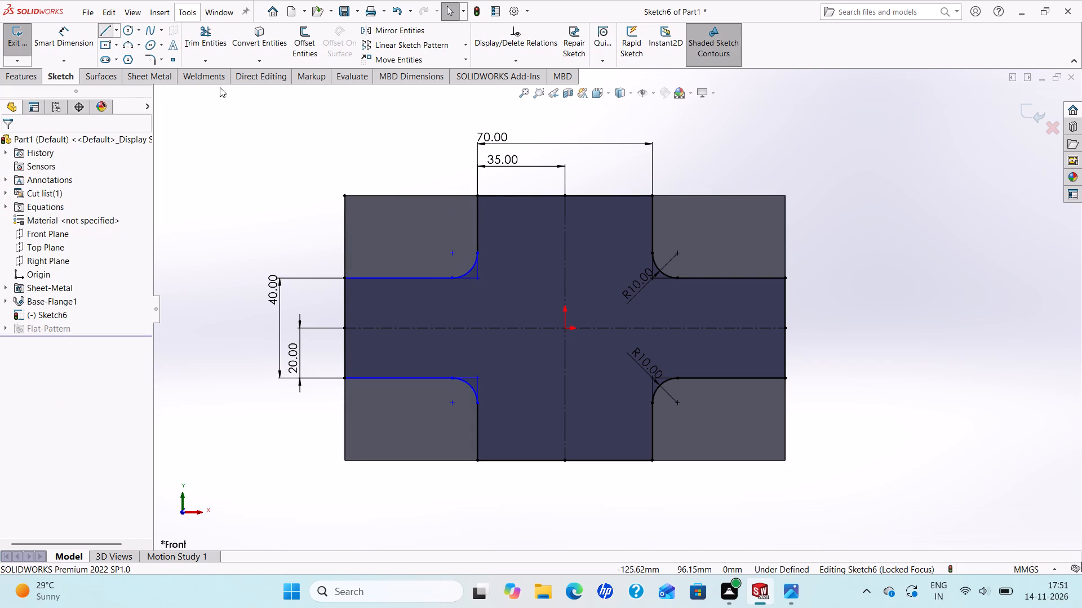
click(654, 195)
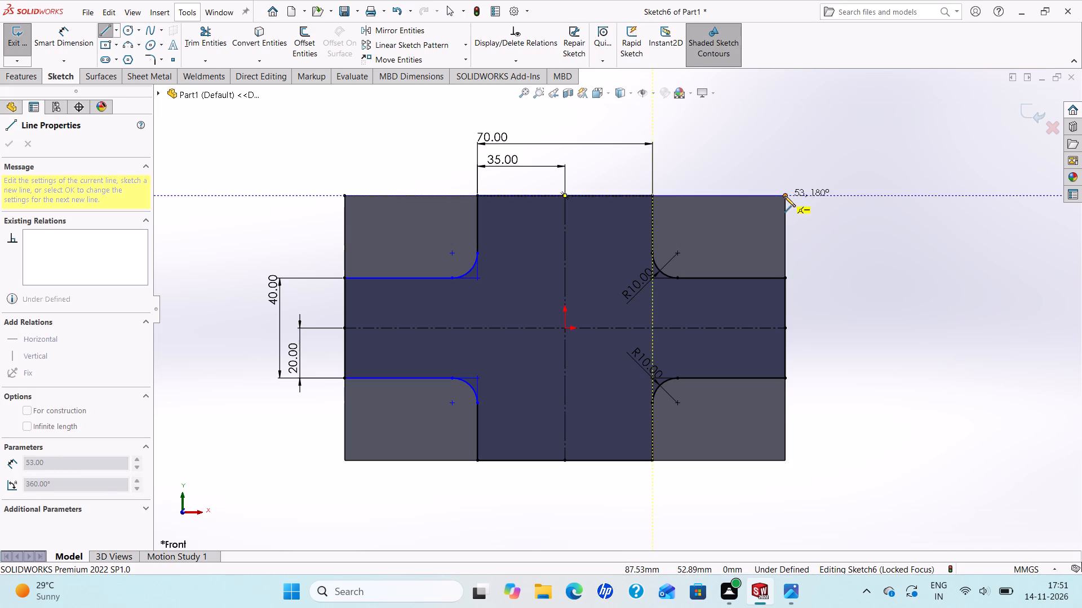
click(784, 196)
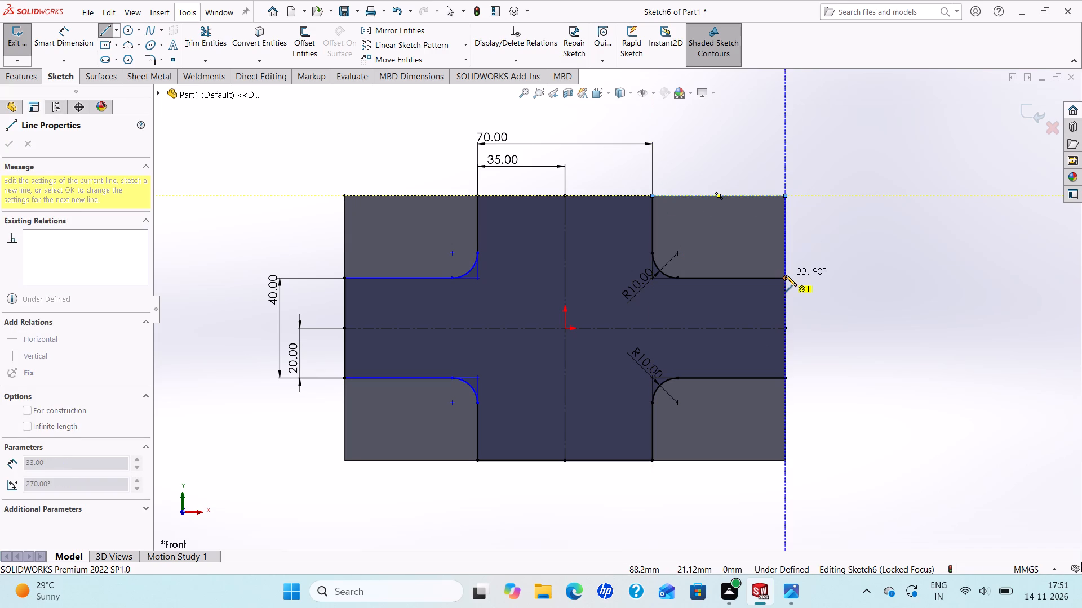
click(786, 275)
right_click(786, 275)
click(804, 284)
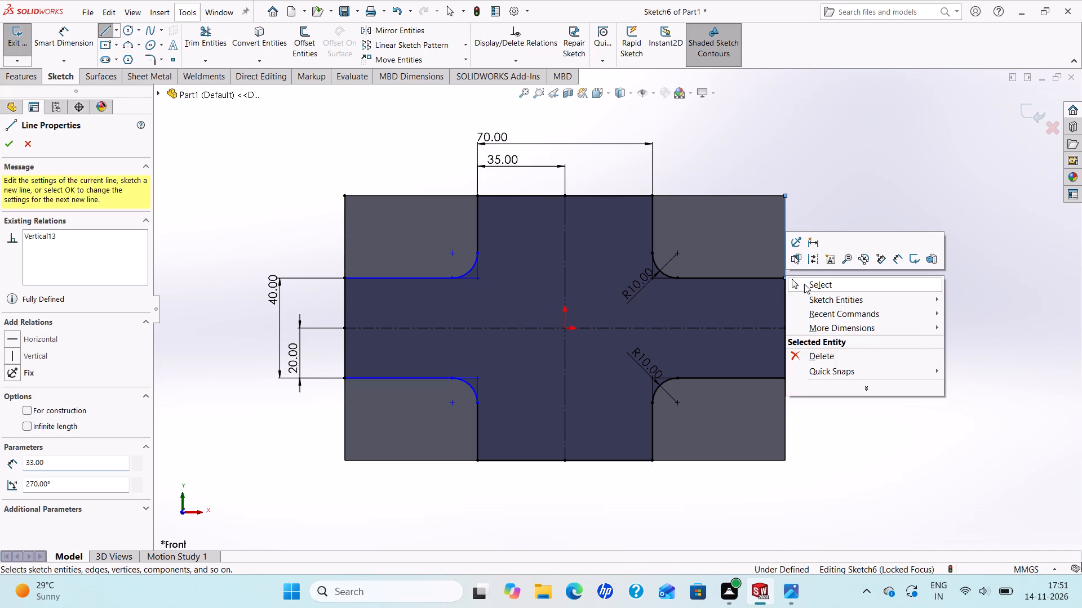
Close the lower-left corner region with a 53 mm horizontal line to the plate corner and a 33 mm vertical line up to the cross outline.
click(105, 31)
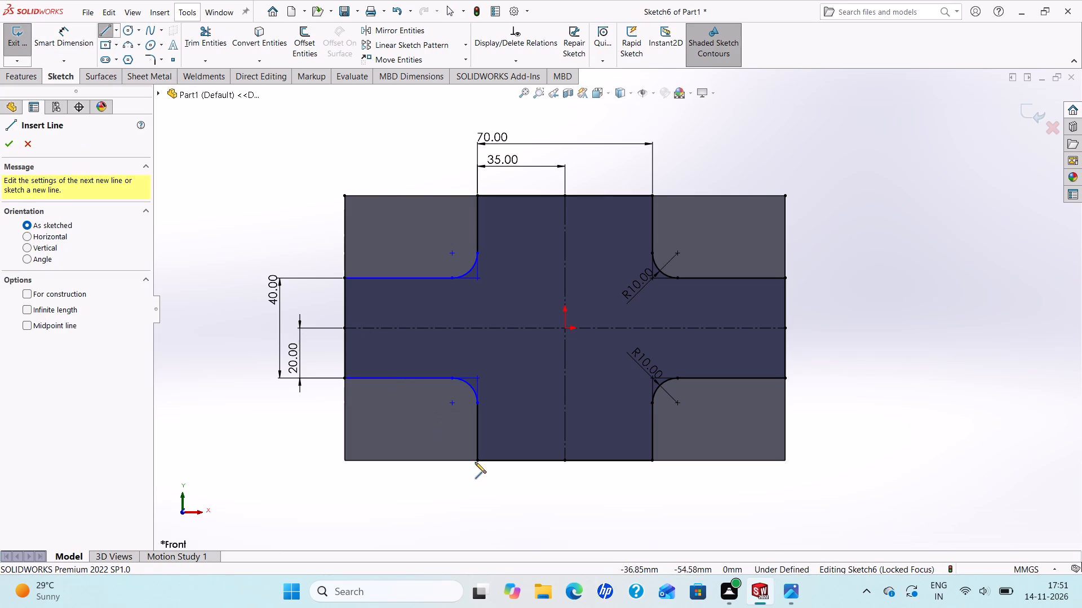
click(477, 461)
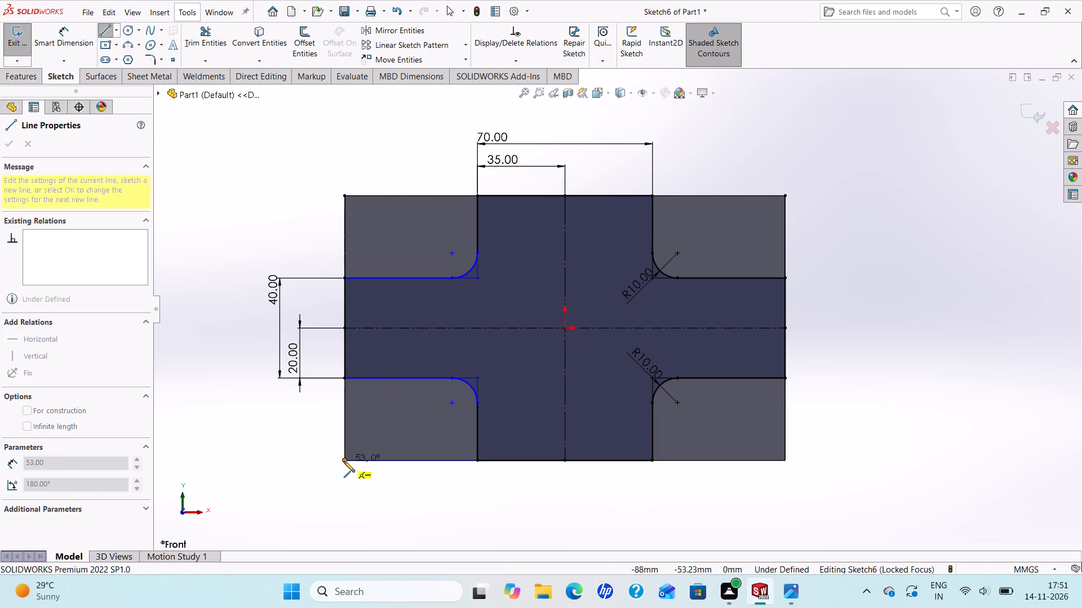
click(344, 461)
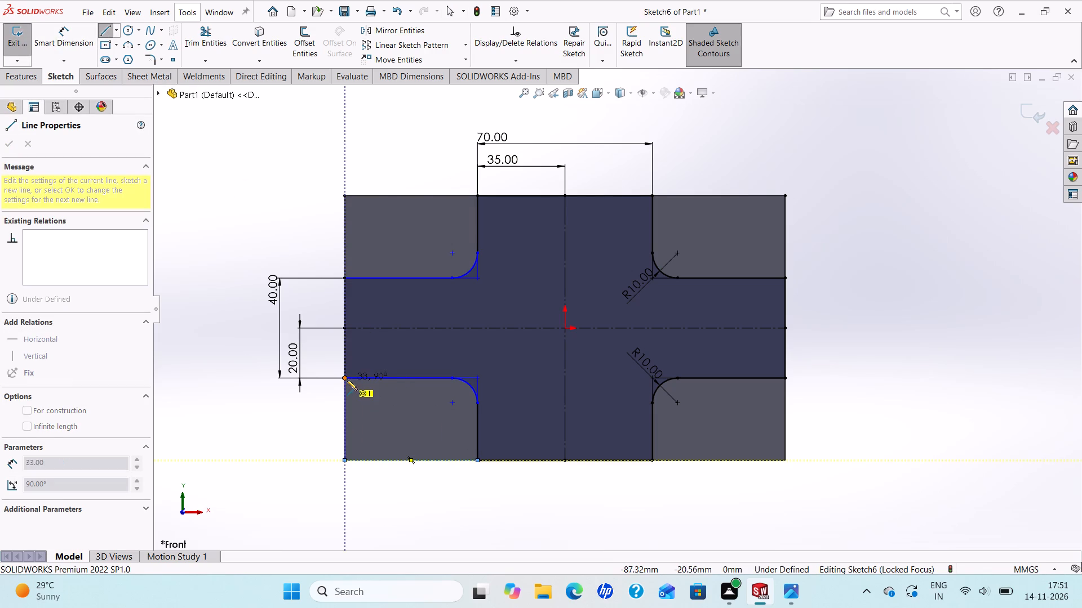
click(347, 379)
right_click(347, 379)
click(387, 386)
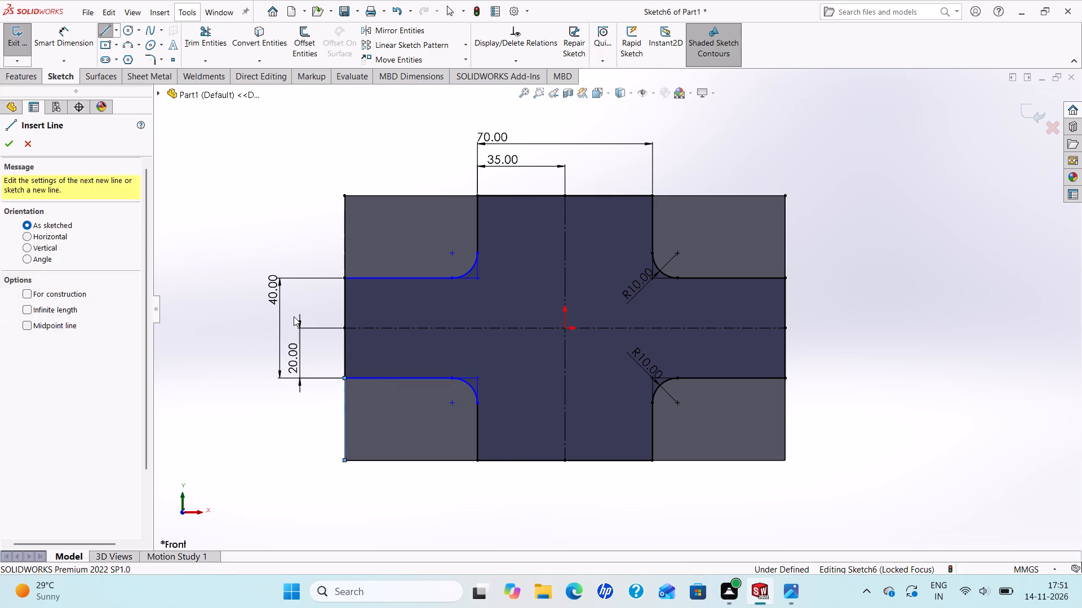
Close the lower-right corner region with a 53 mm horizontal line to the plate corner and a 33 mm vertical line up to the cross outline.
click(98, 28)
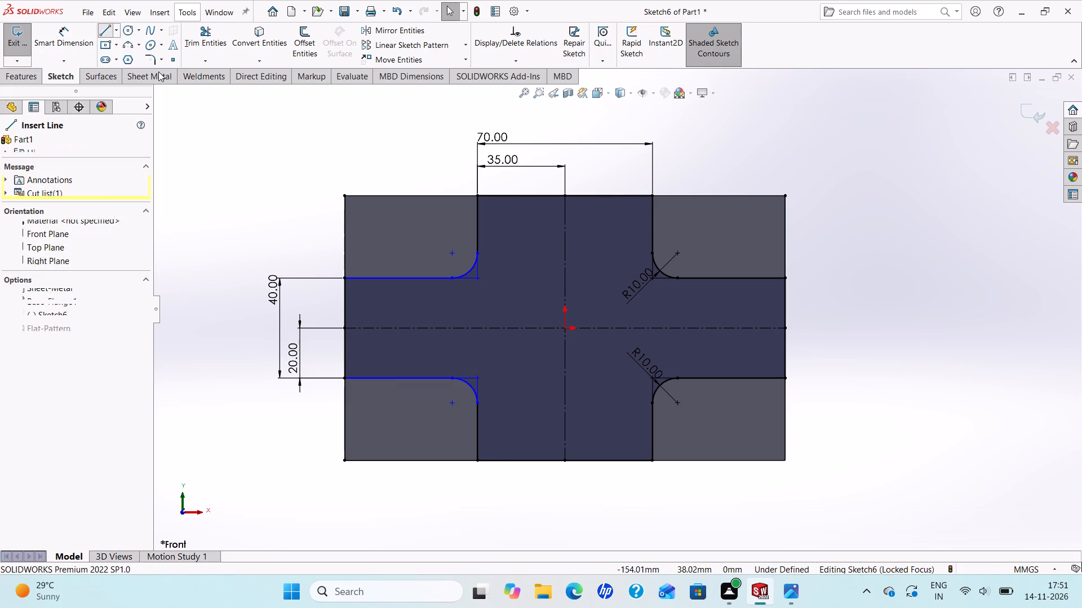
click(653, 461)
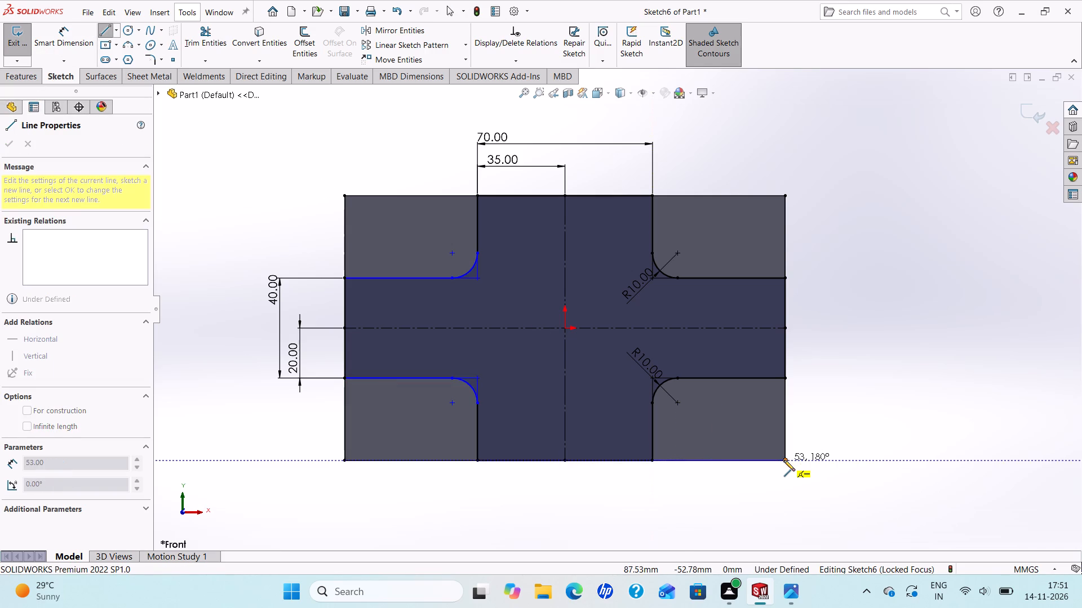
click(784, 460)
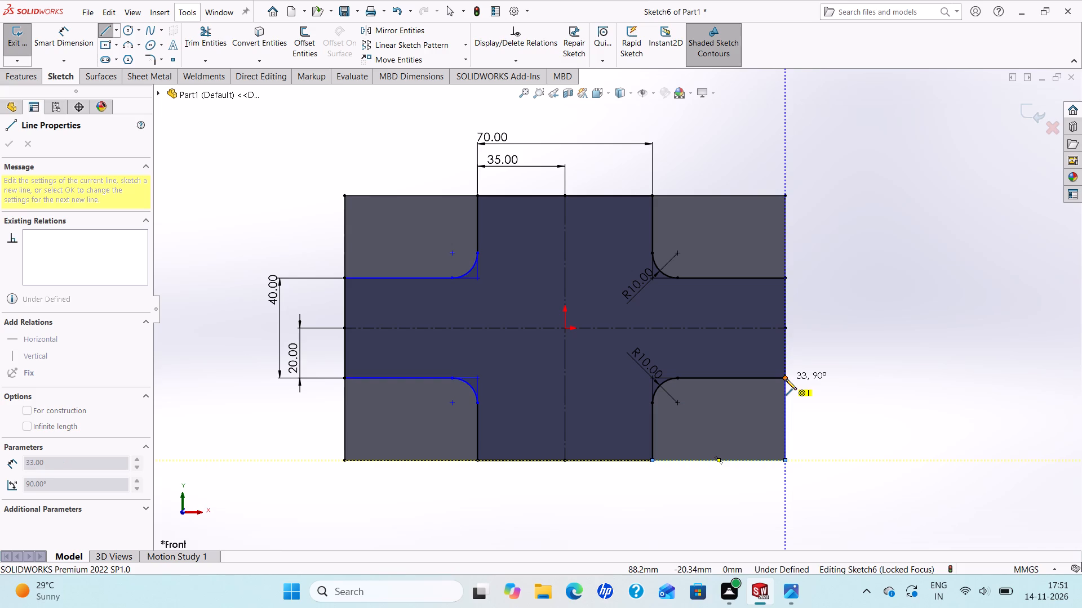
click(786, 379)
right_click(786, 379)
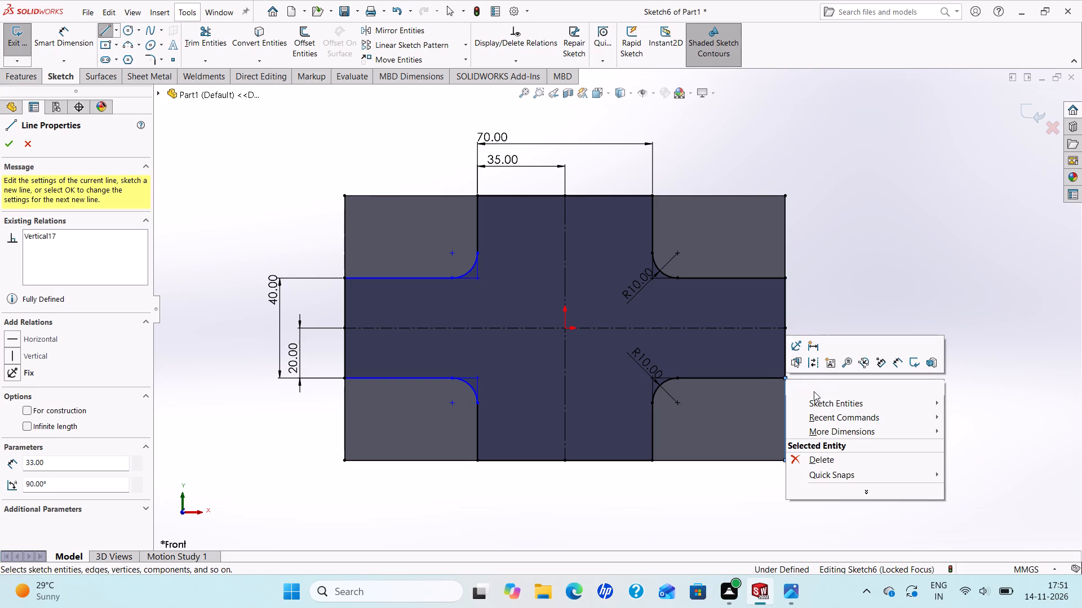
click(817, 391)
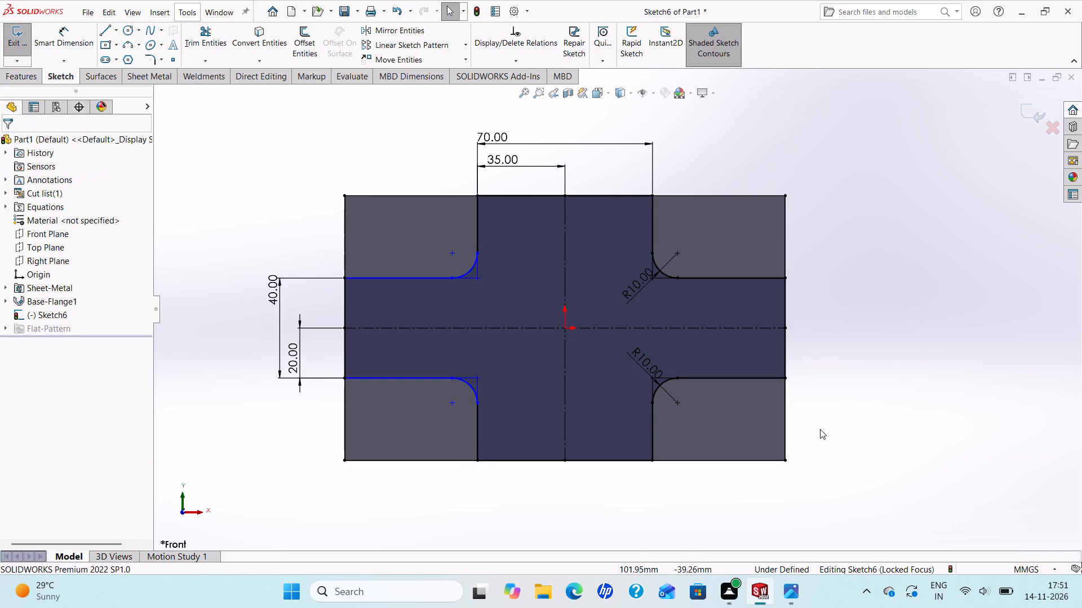
Cut away the plate's four corner regions with a blind 10 mm Extruded Cut, leaving the cross shape.
click(21, 76)
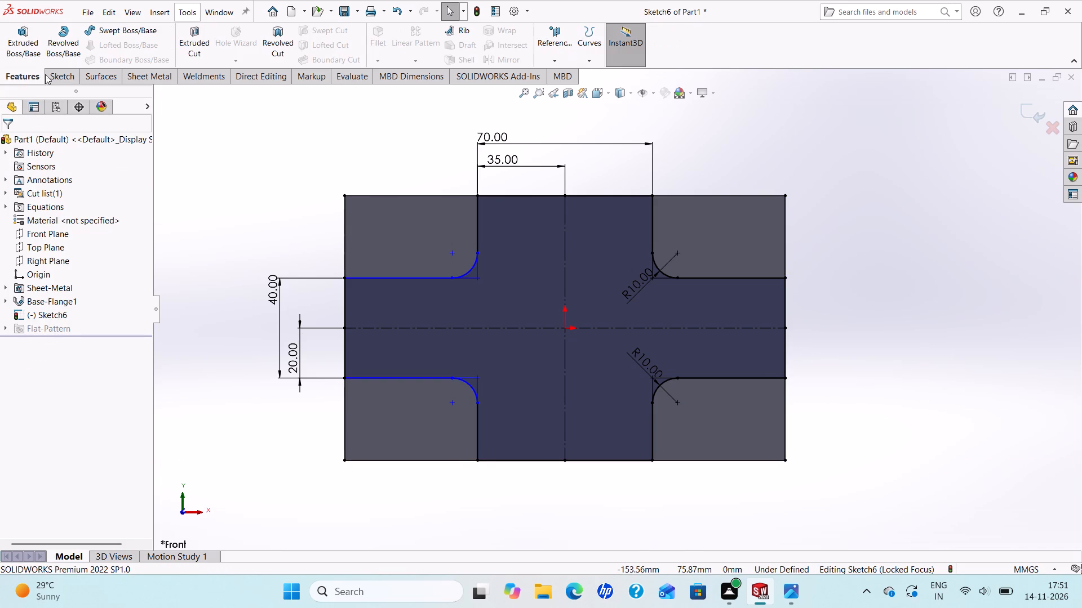
click(195, 46)
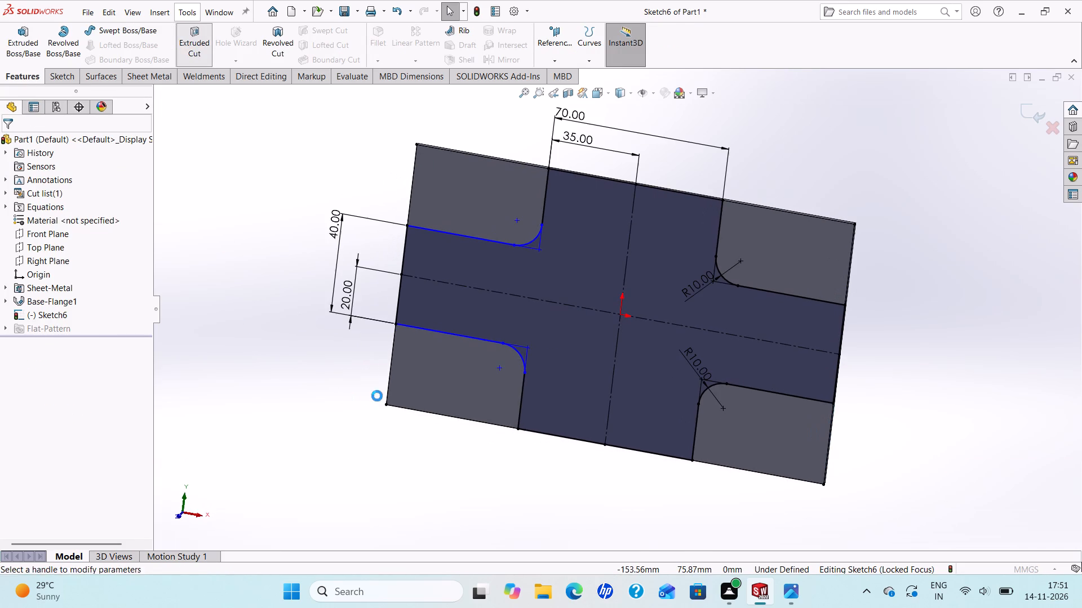
click(415, 384)
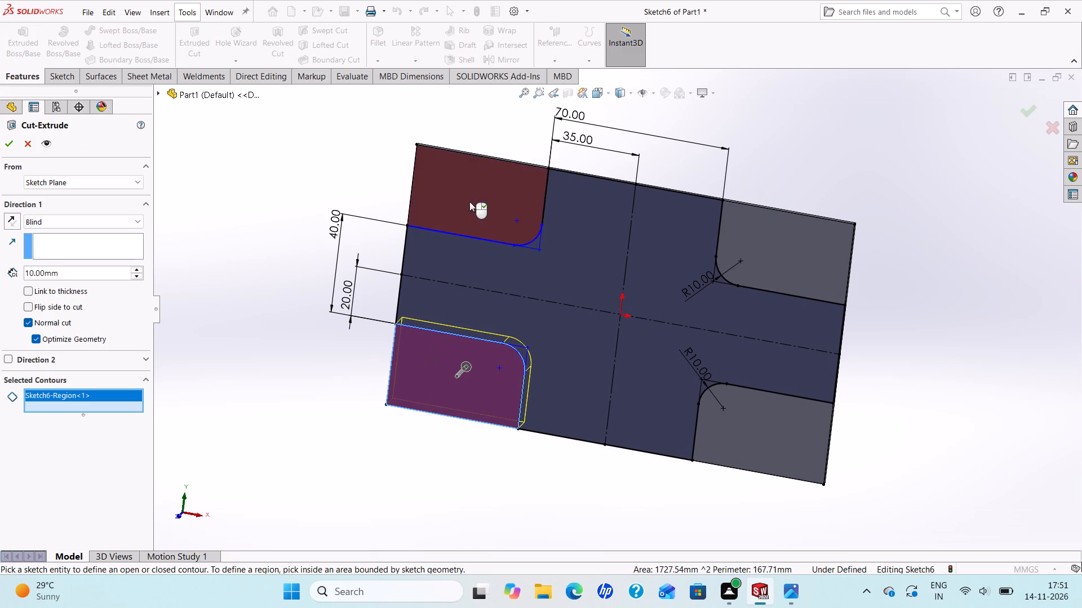
click(469, 202)
click(749, 244)
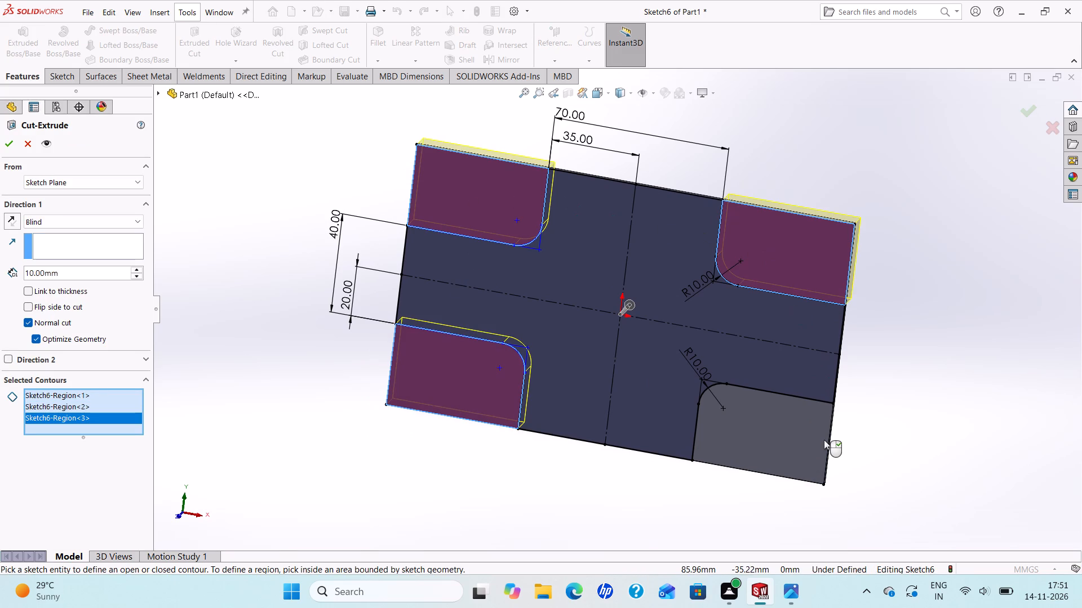
click(824, 440)
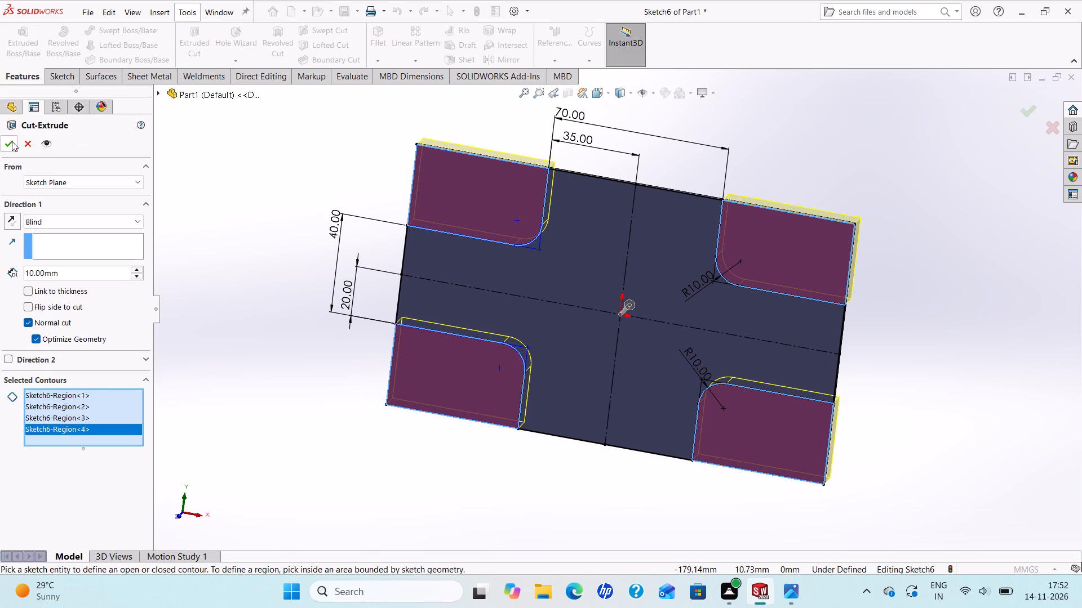
click(12, 141)
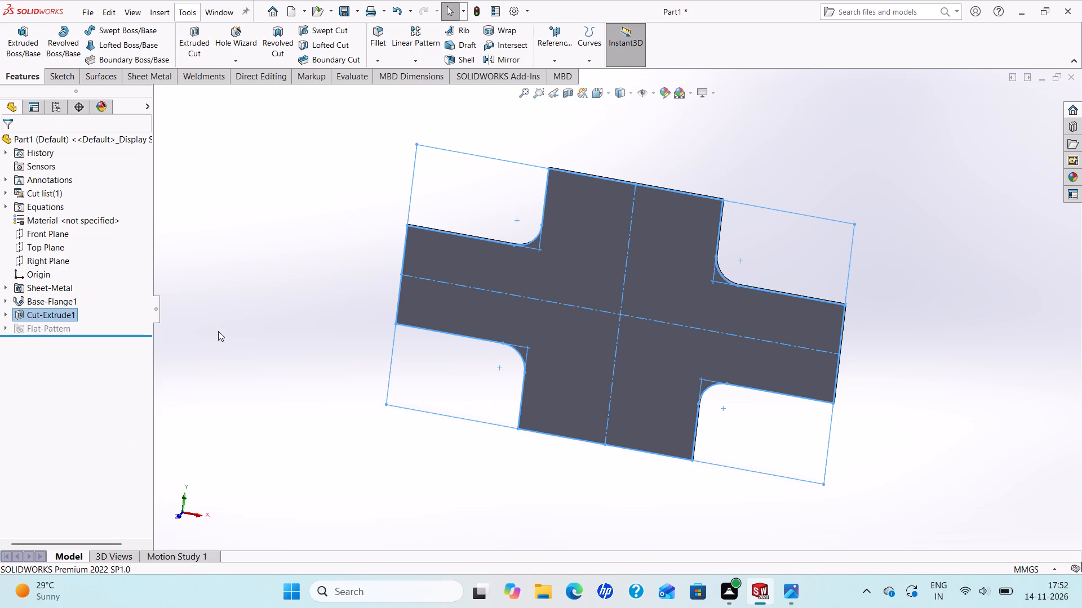
key(Escape)
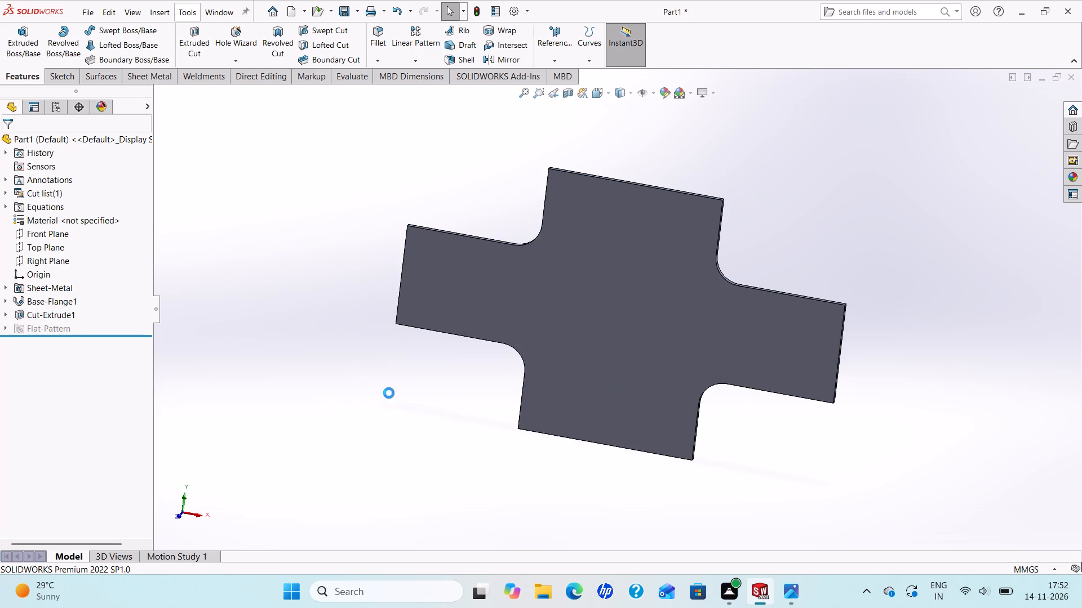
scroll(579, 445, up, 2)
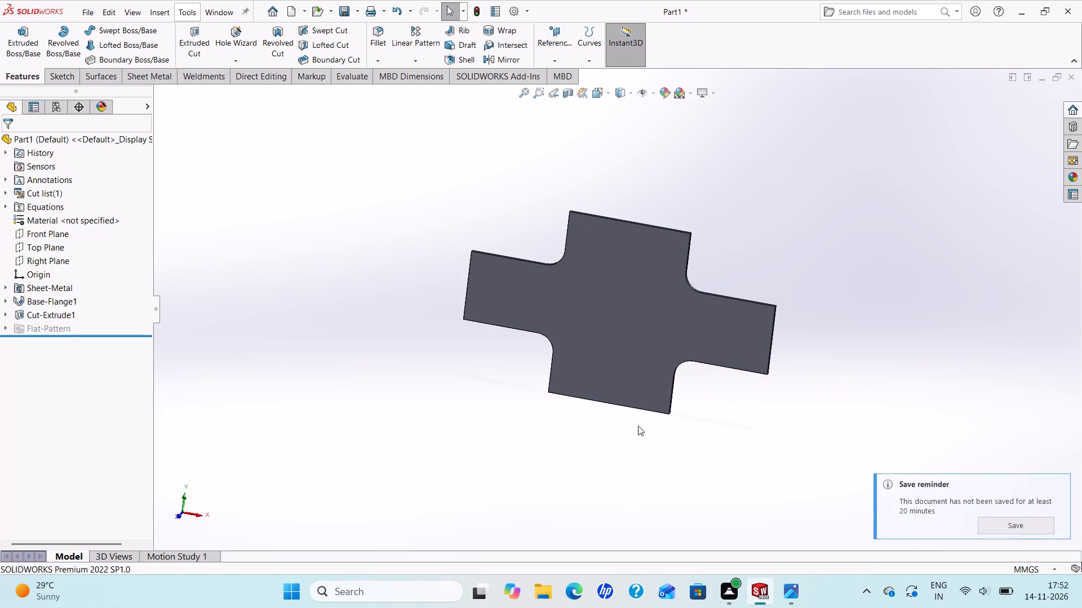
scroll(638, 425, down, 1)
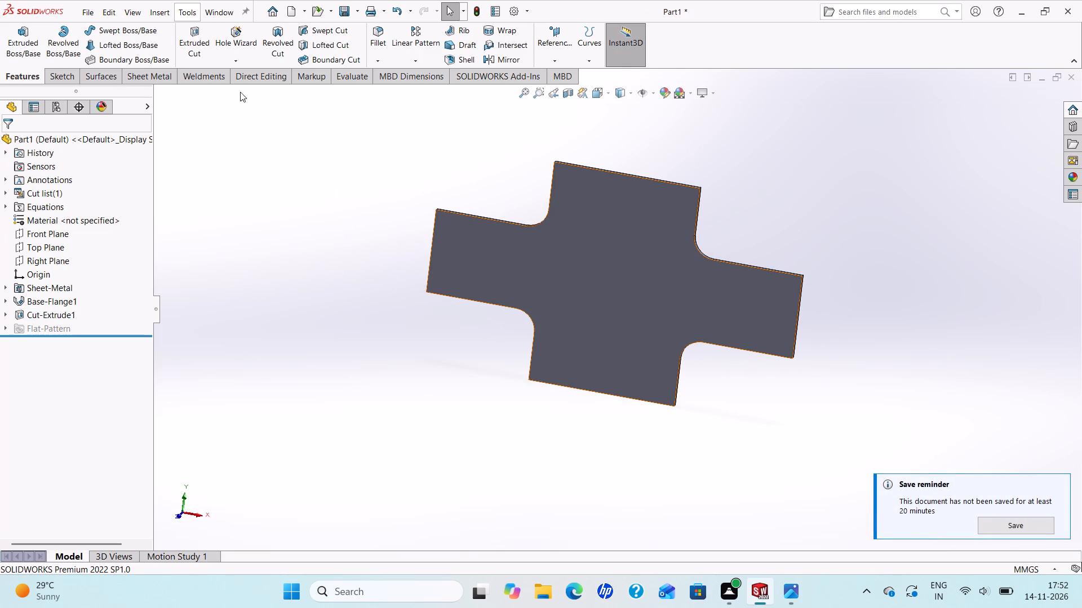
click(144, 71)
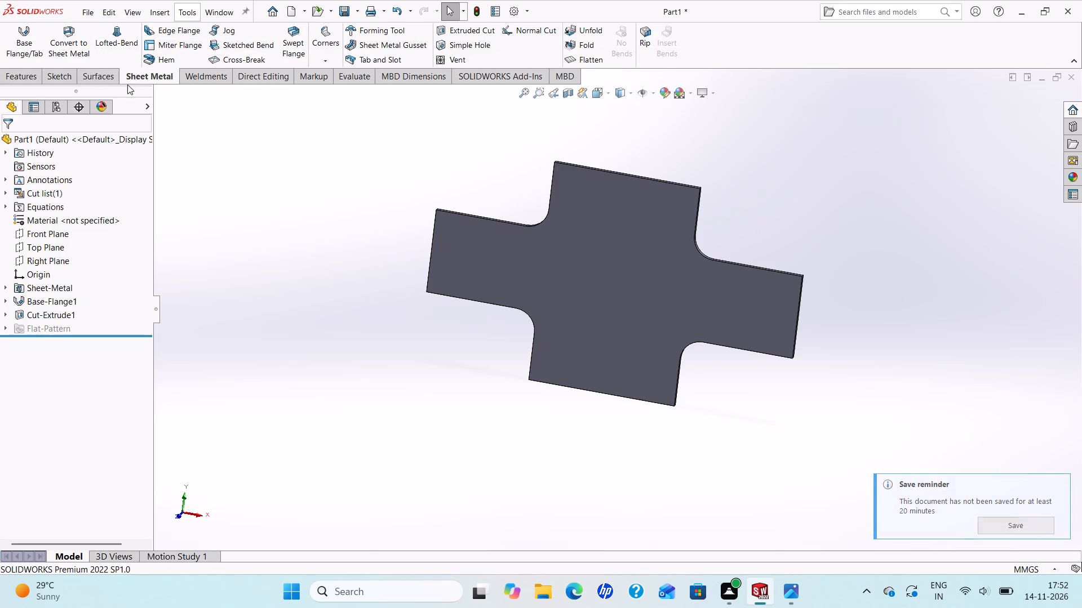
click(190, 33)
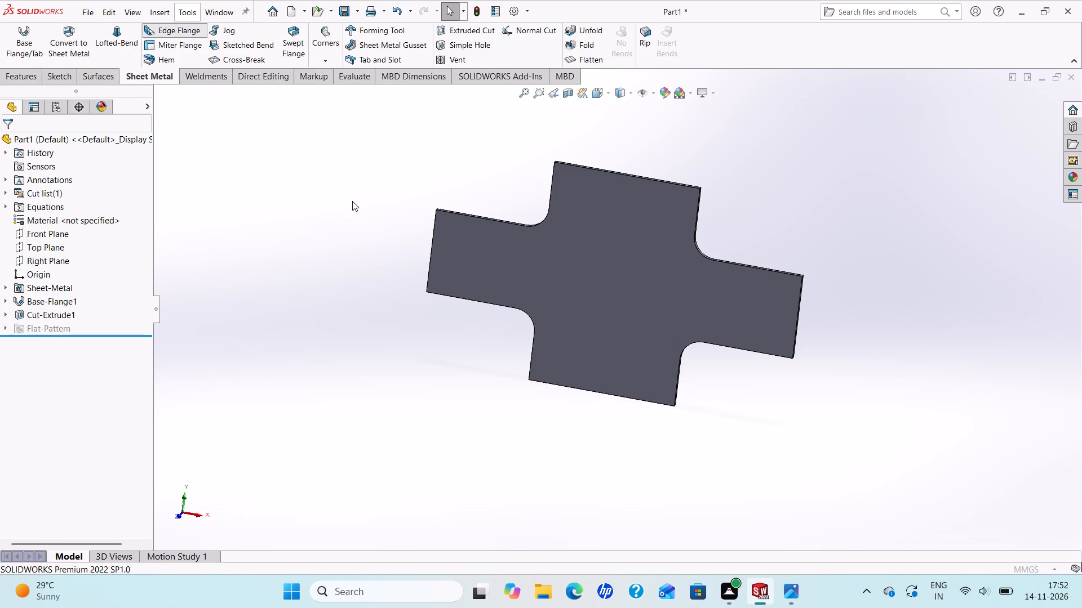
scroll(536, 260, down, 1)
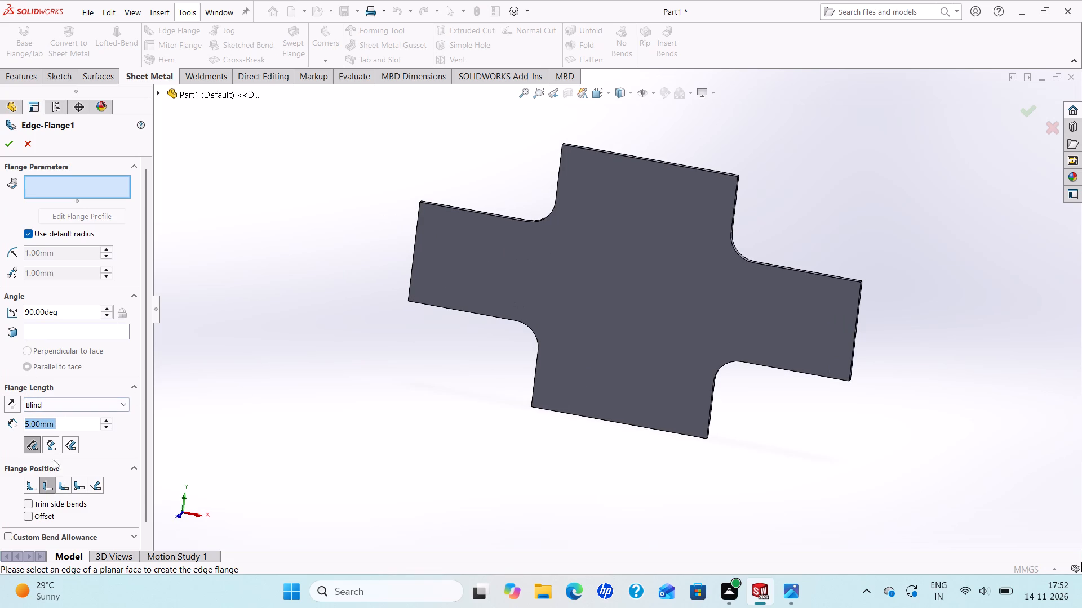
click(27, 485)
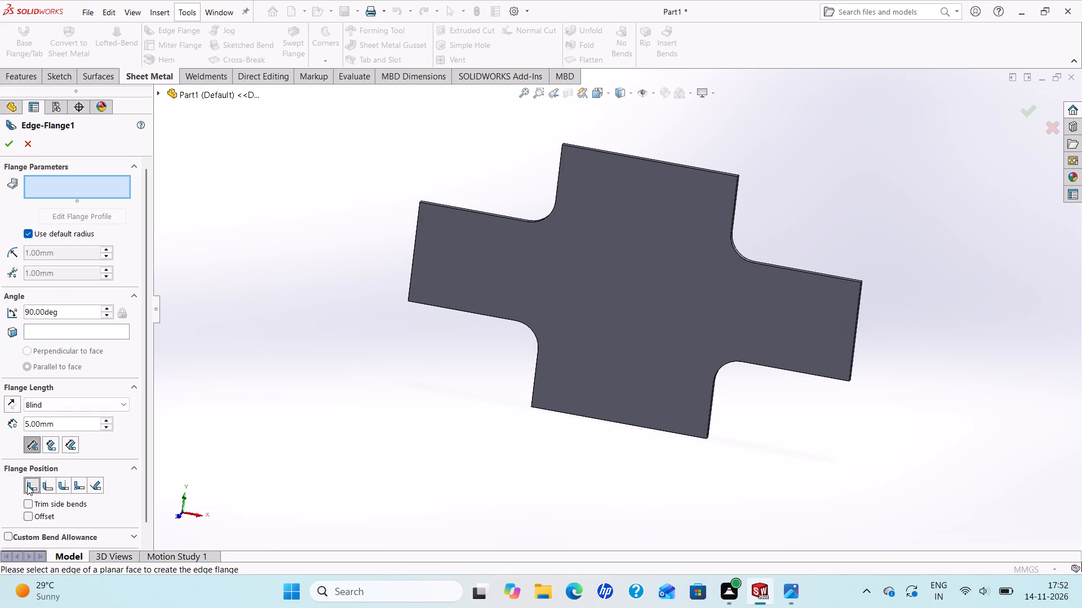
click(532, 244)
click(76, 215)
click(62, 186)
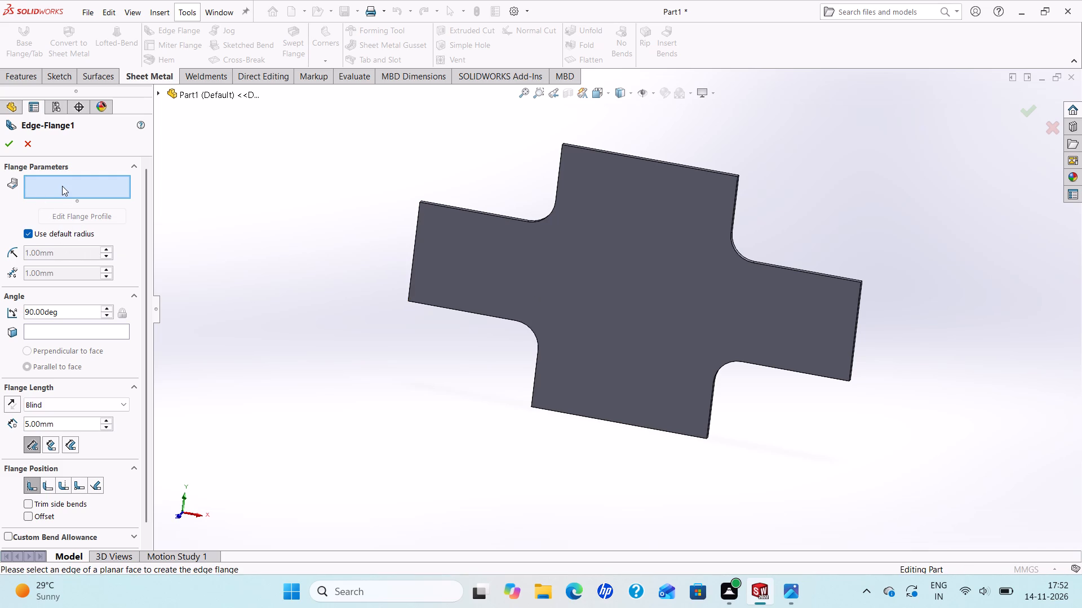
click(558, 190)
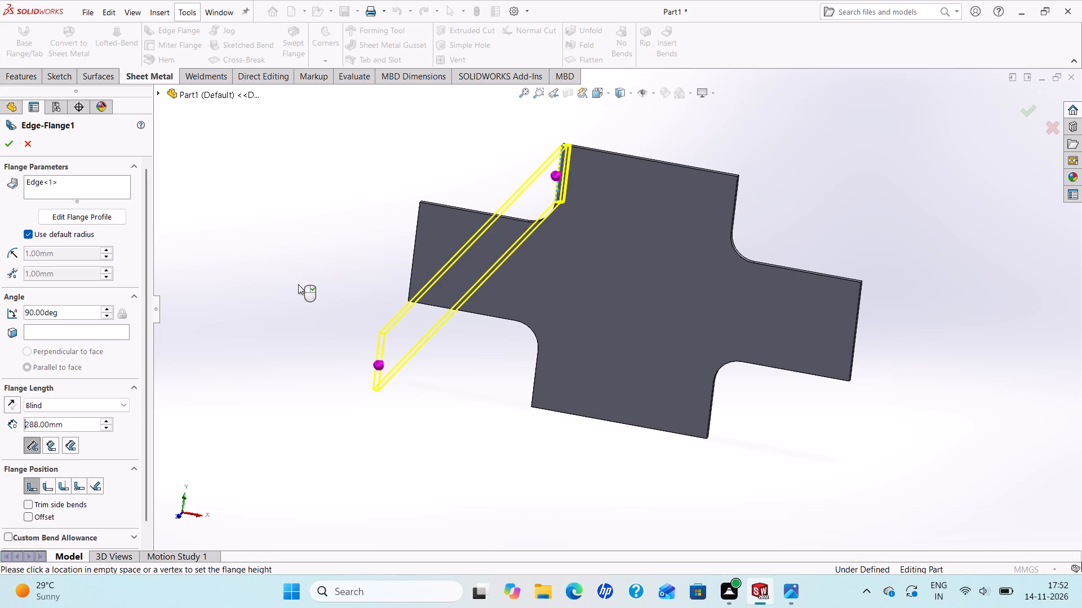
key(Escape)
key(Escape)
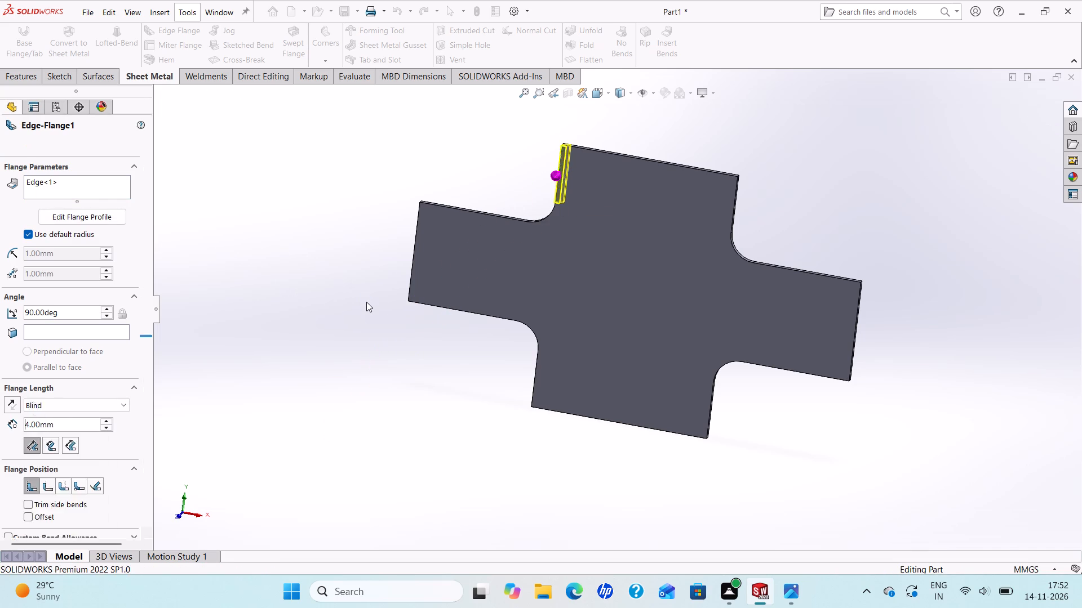
Open a sketch on the cross plate's front face and draw a vertical 40 mm line across the left arm between the fillet ends.
scroll(699, 289, down, 2)
scroll(695, 288, up, 2)
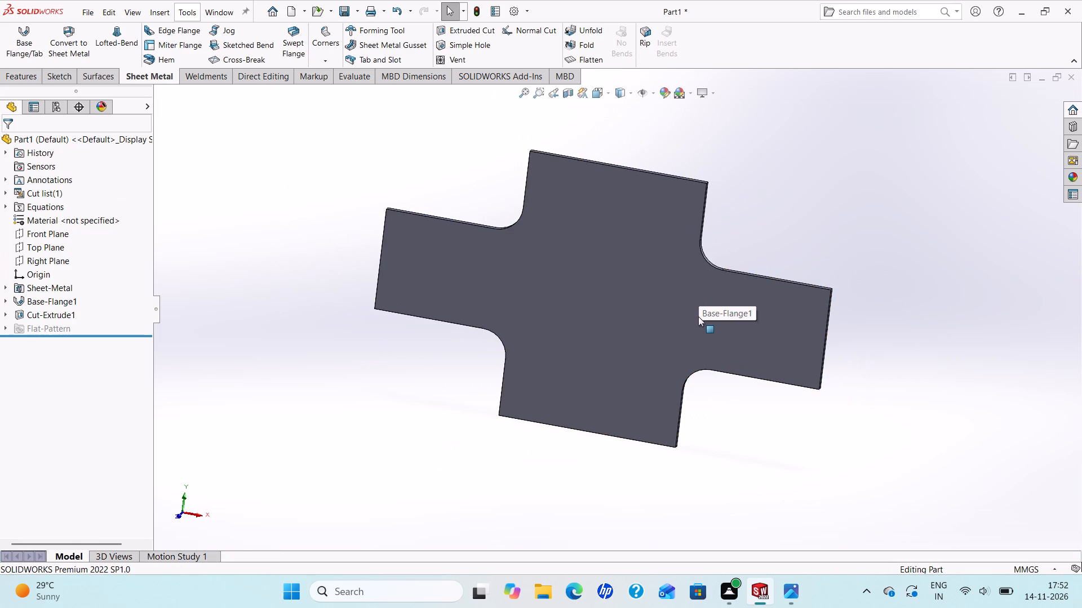
middle_drag(698, 316, 701, 319)
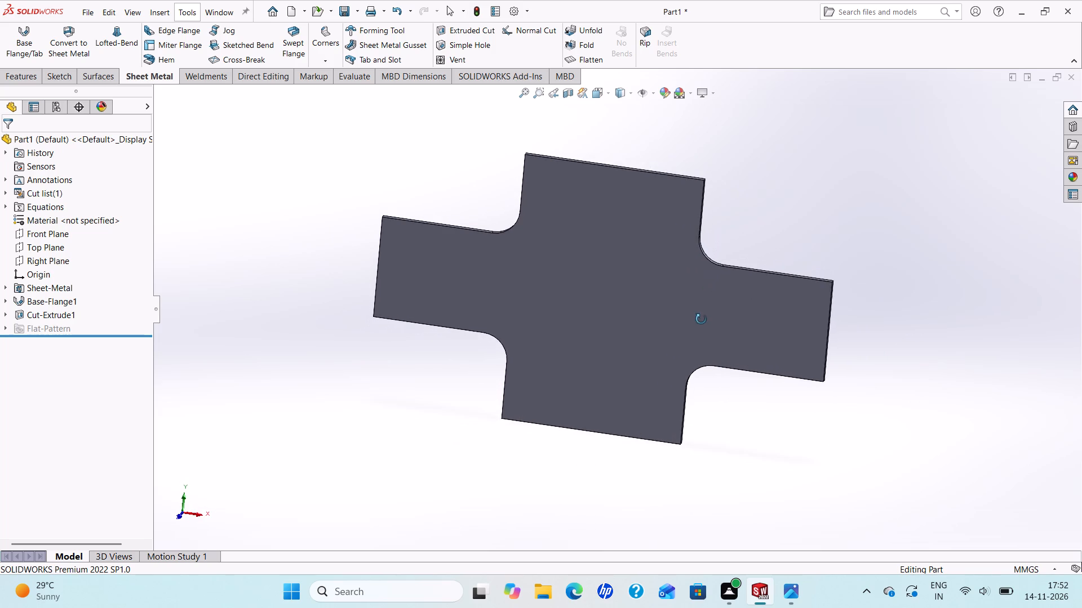
middle_drag(701, 319, 704, 296)
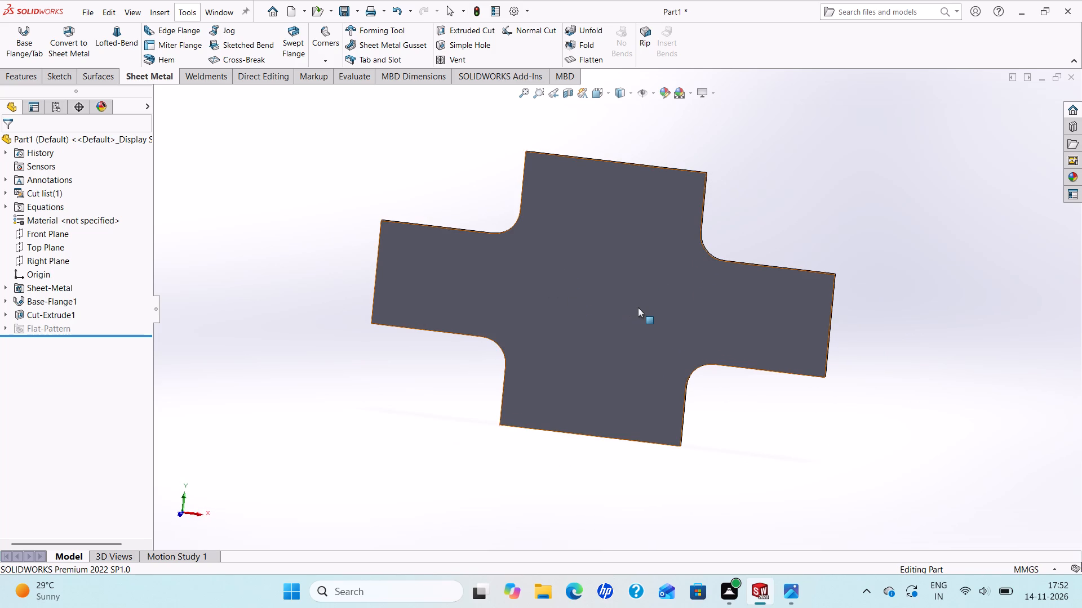
click(638, 308)
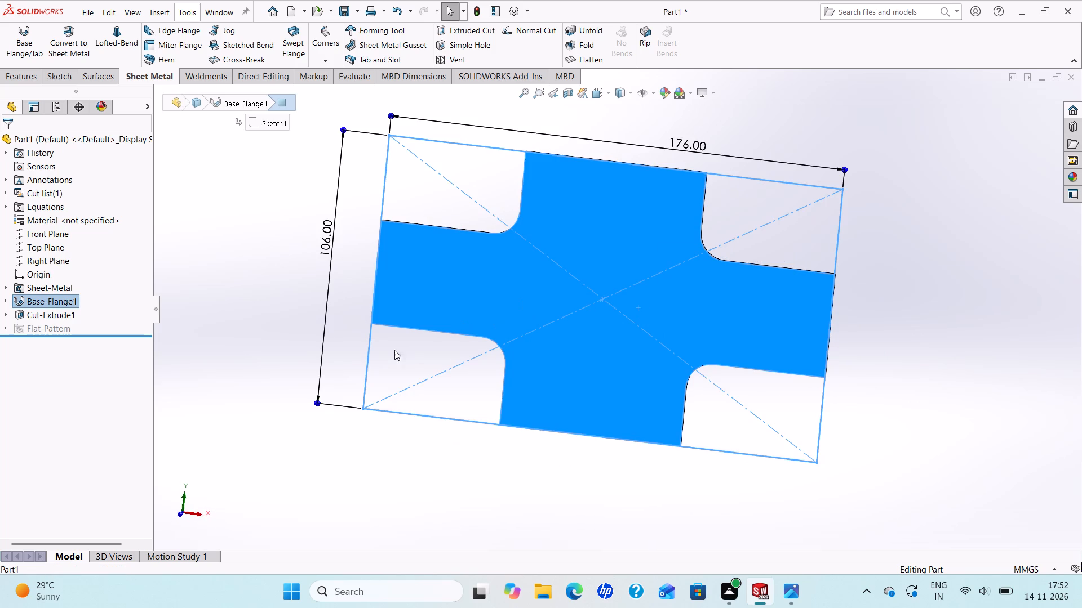
key(Escape)
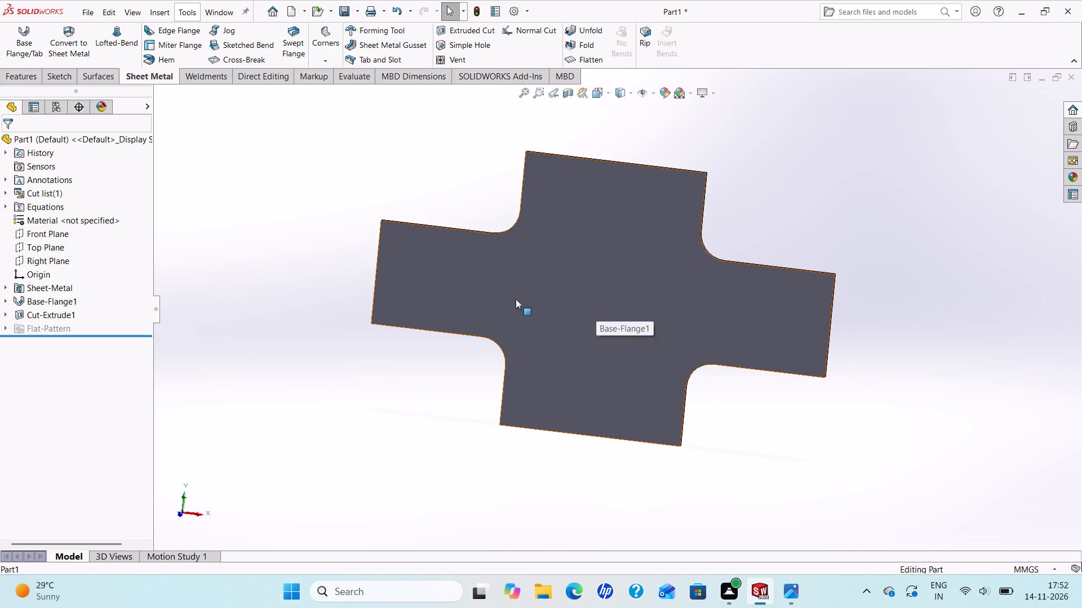
click(513, 298)
click(559, 270)
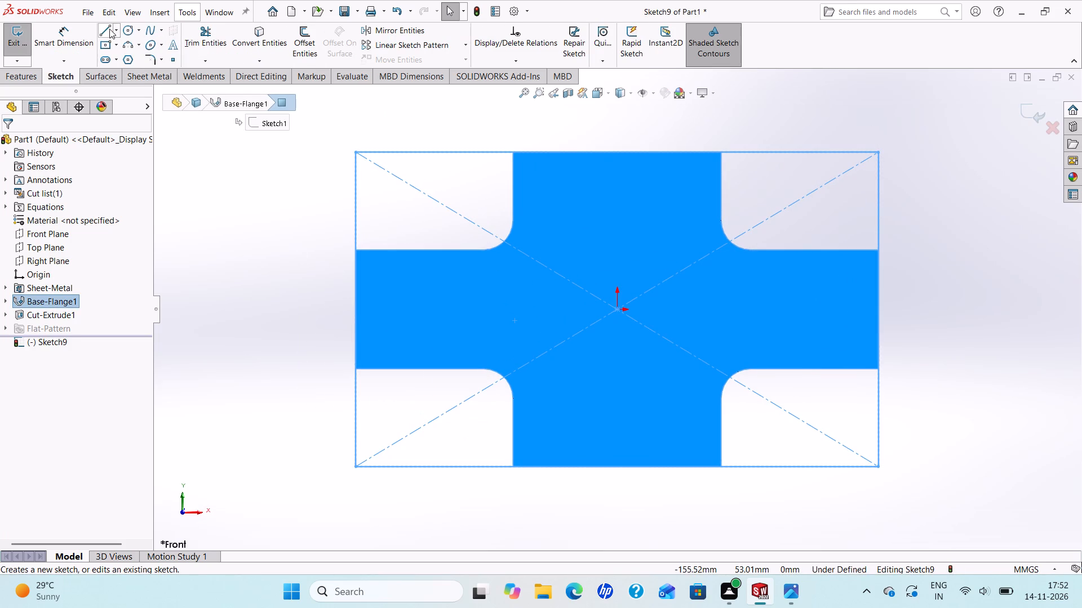
click(108, 29)
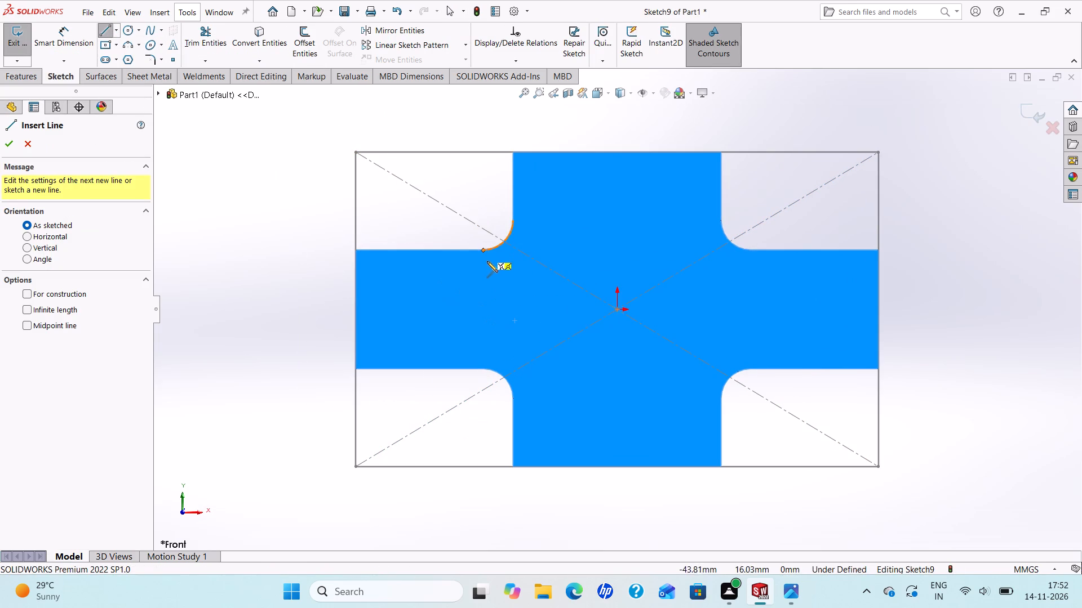
click(482, 250)
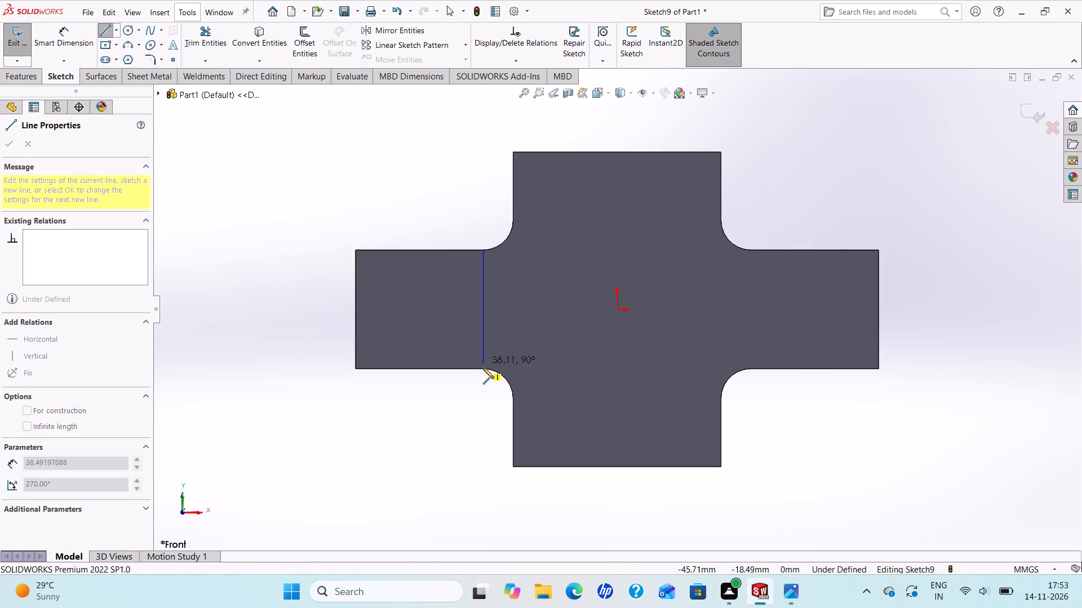
click(483, 368)
right_click(483, 368)
click(498, 378)
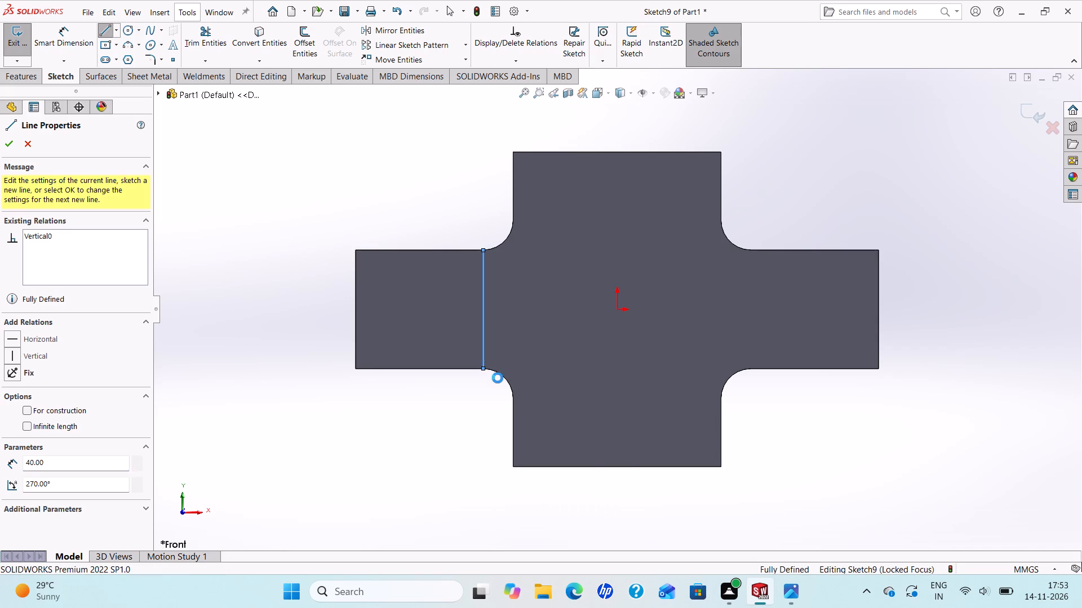
Draw a horizontal 70 mm line across the base of the upper arm between the fillet ends.
click(110, 30)
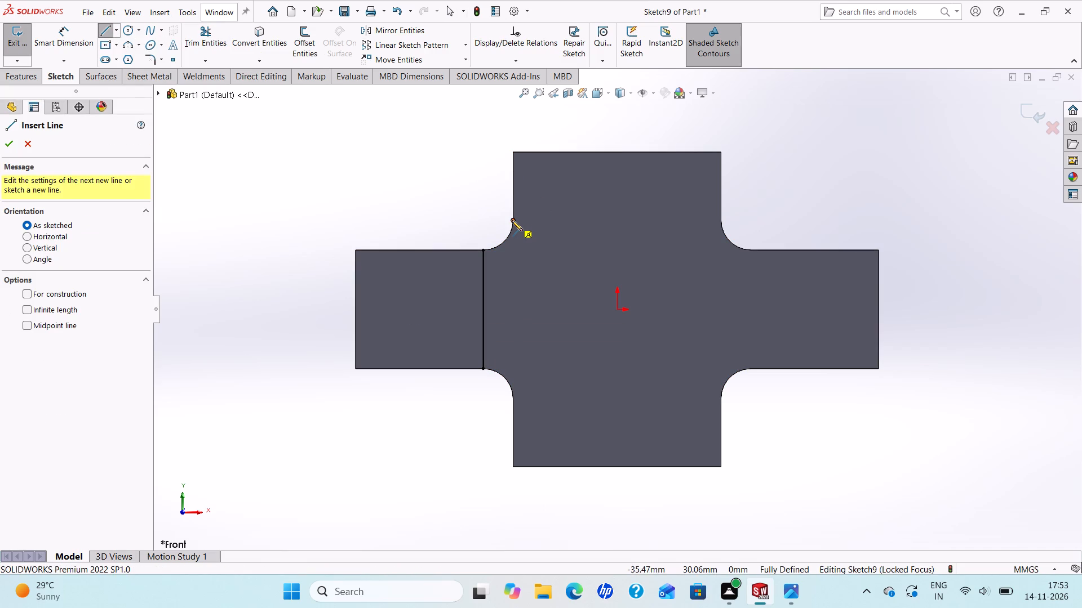
click(512, 220)
click(721, 221)
right_click(721, 221)
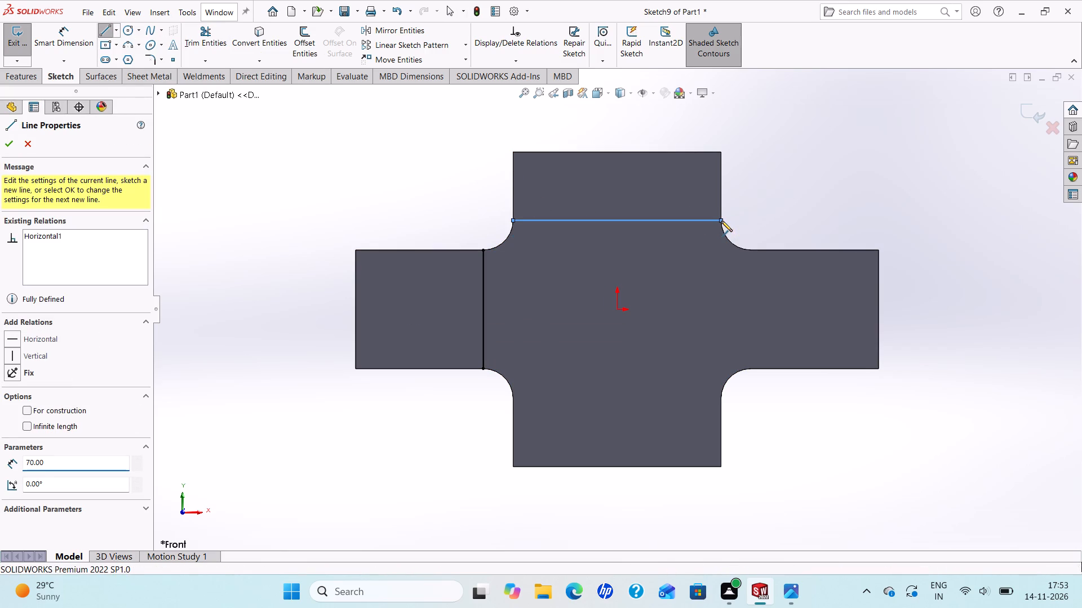
click(742, 227)
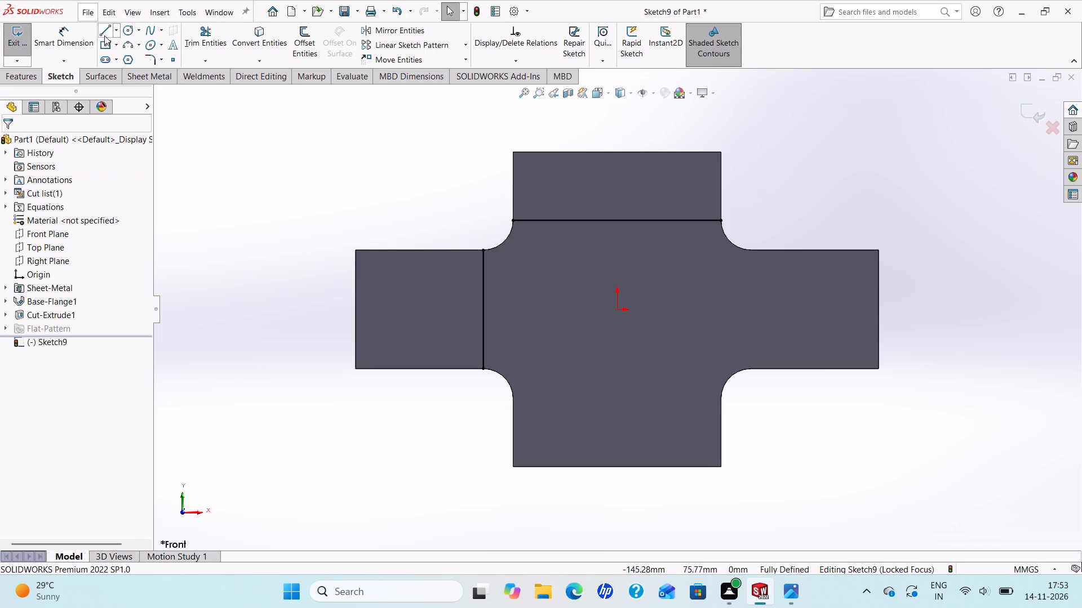
Draw a vertical 40 mm line across the base of the right arm between the fillet ends.
click(106, 27)
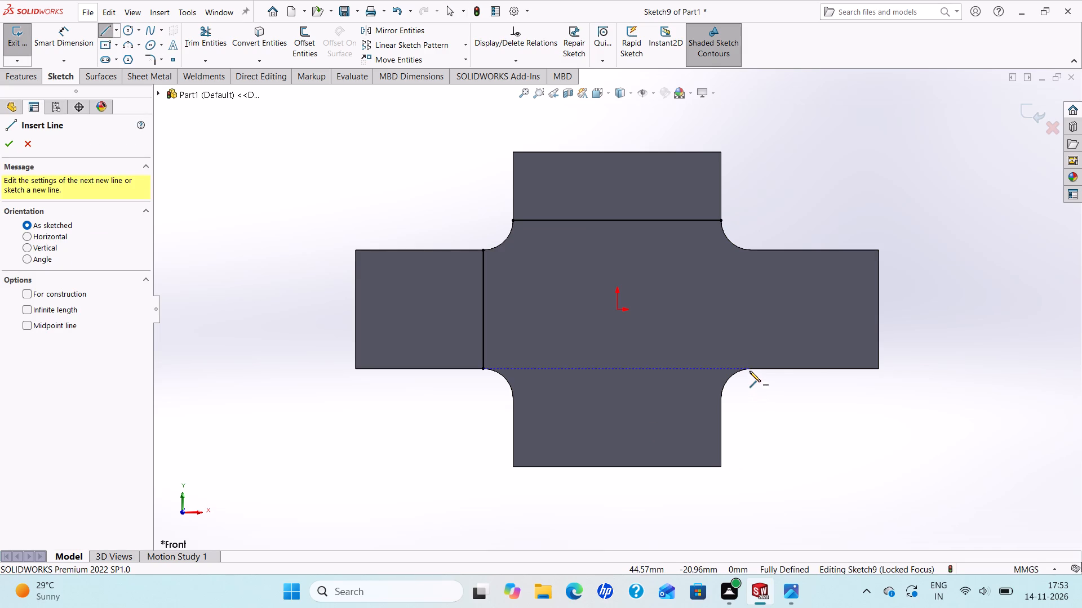
click(750, 369)
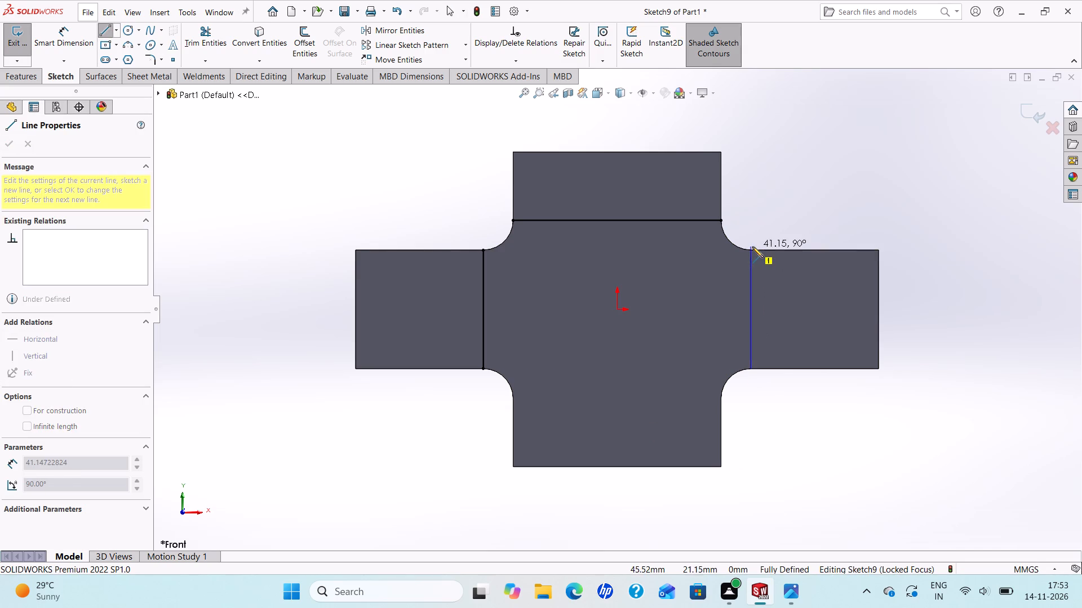
click(751, 251)
right_click(751, 251)
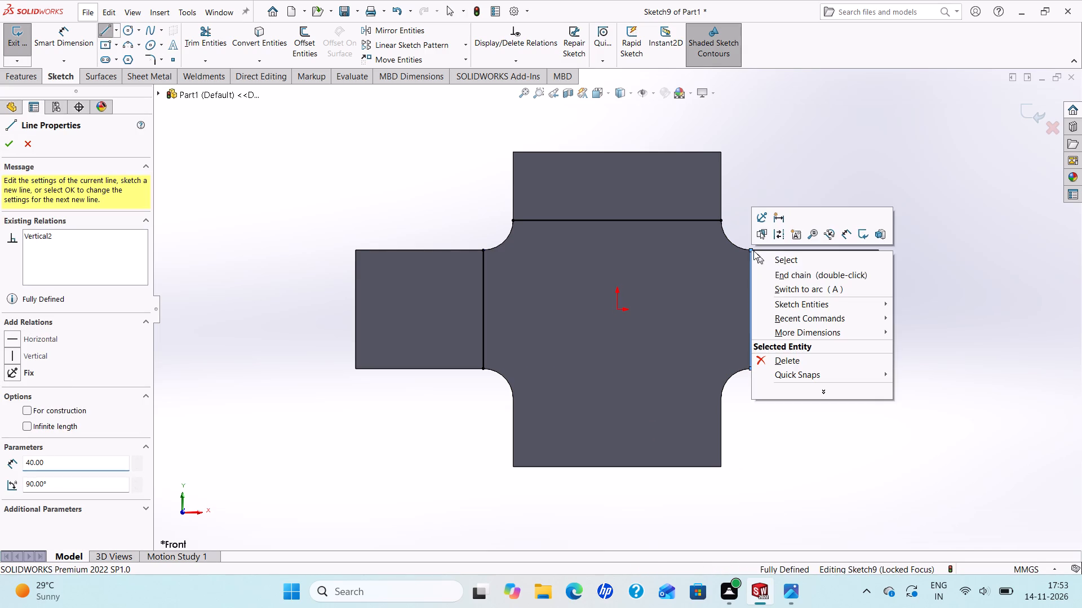
click(770, 261)
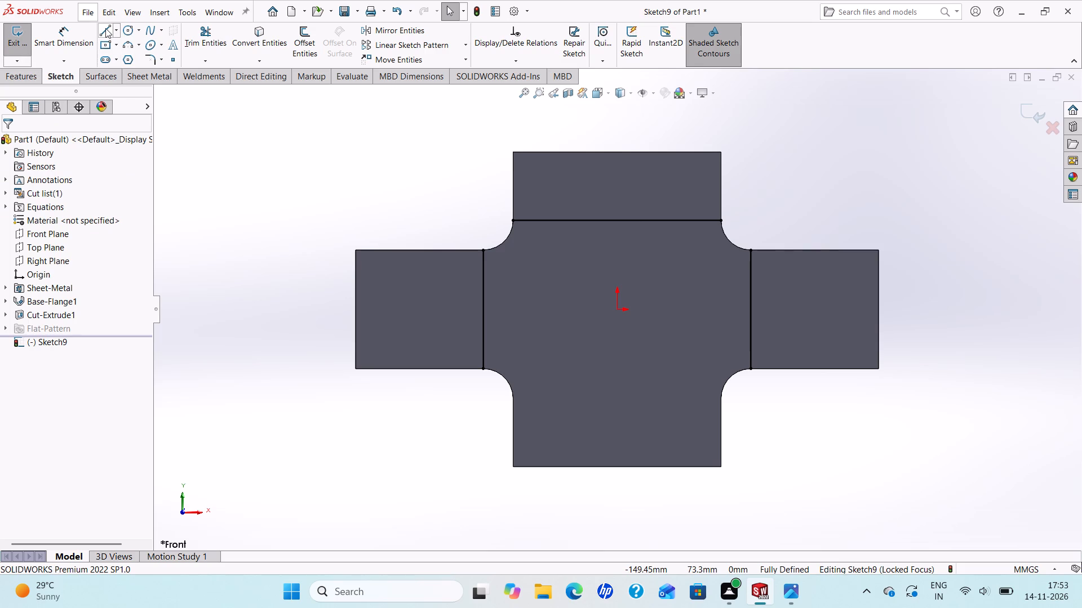
Draw a horizontal 70 mm line across the base of the lower arm between the fillet ends and exit the sketch.
click(105, 28)
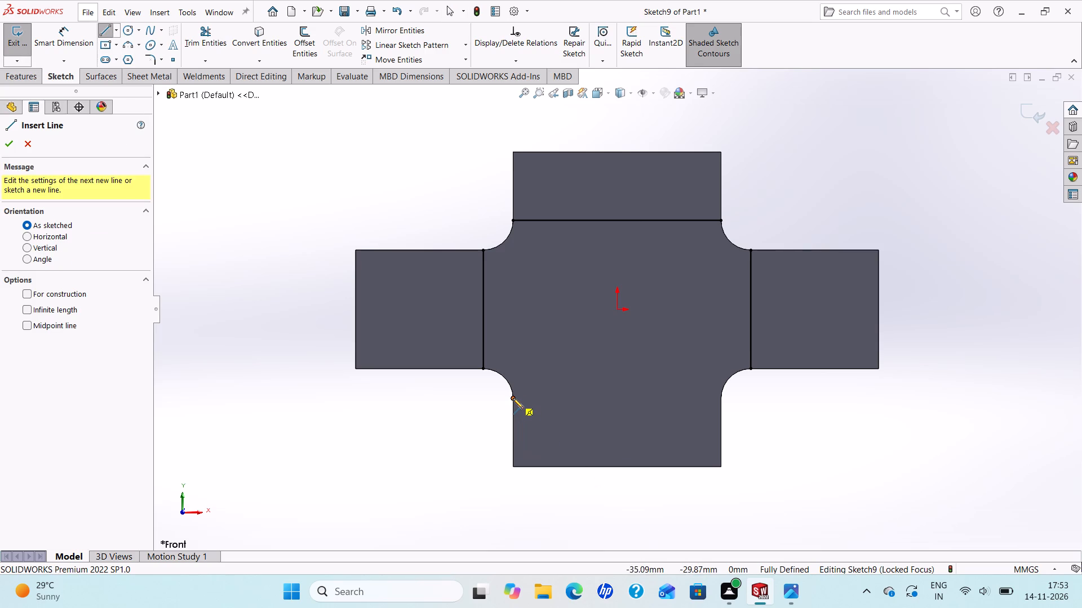
click(513, 398)
click(721, 398)
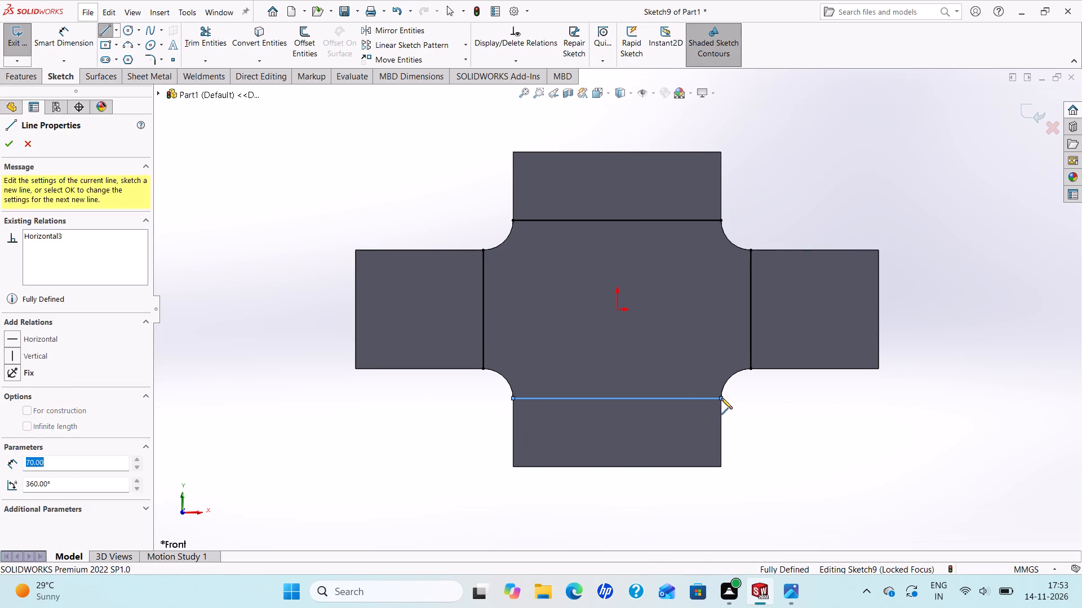
right_click(721, 398)
click(745, 411)
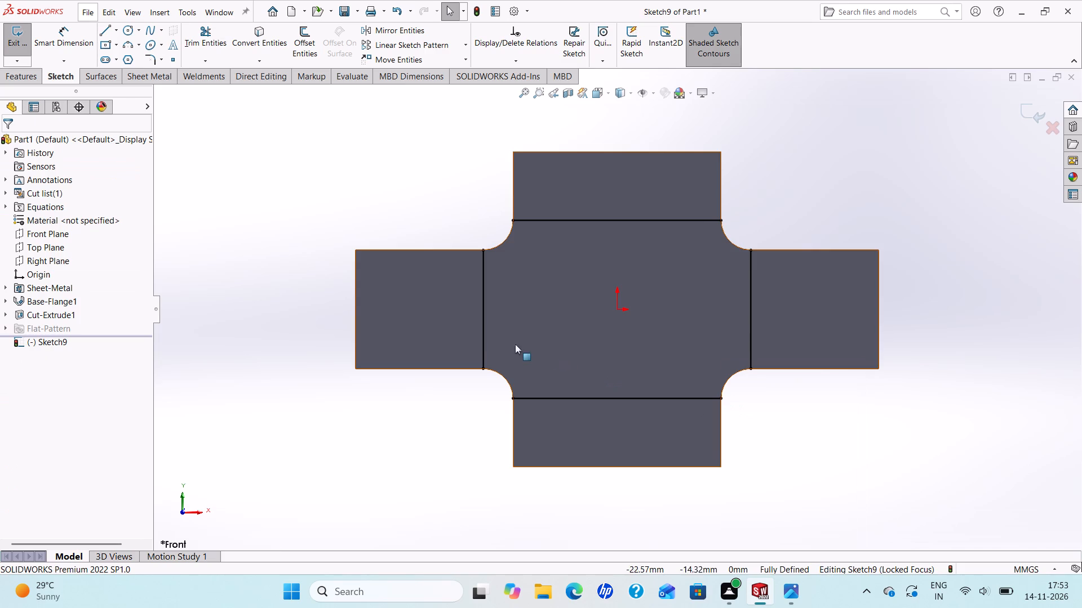
click(135, 74)
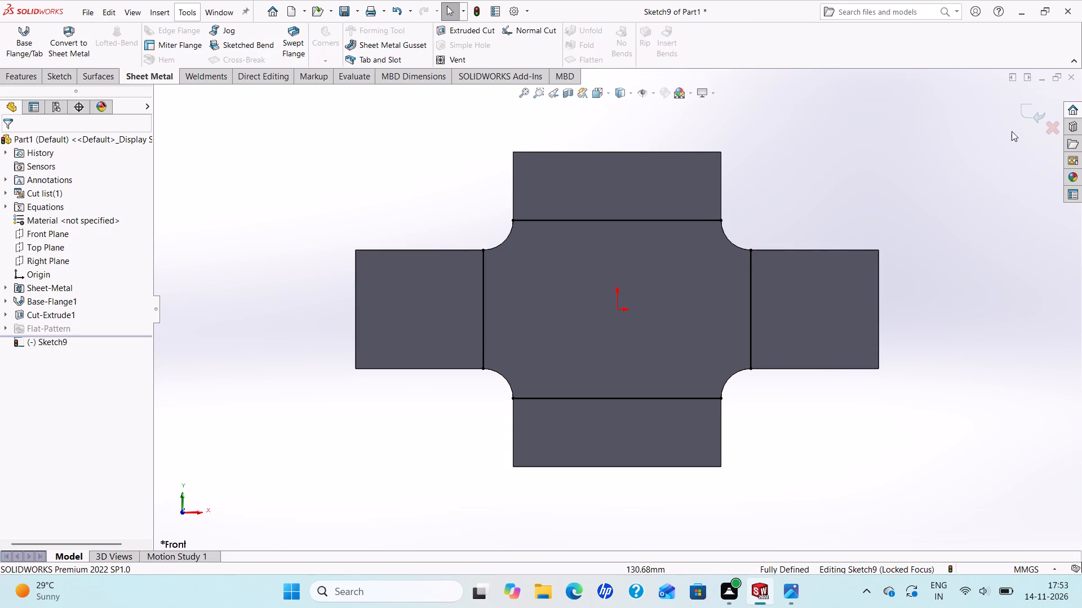
click(1028, 114)
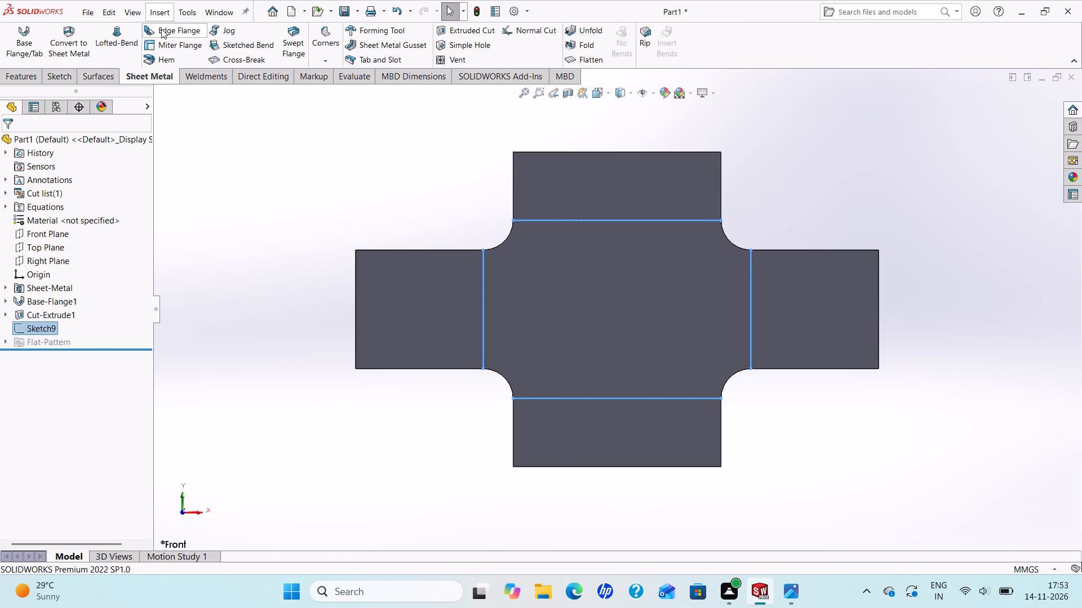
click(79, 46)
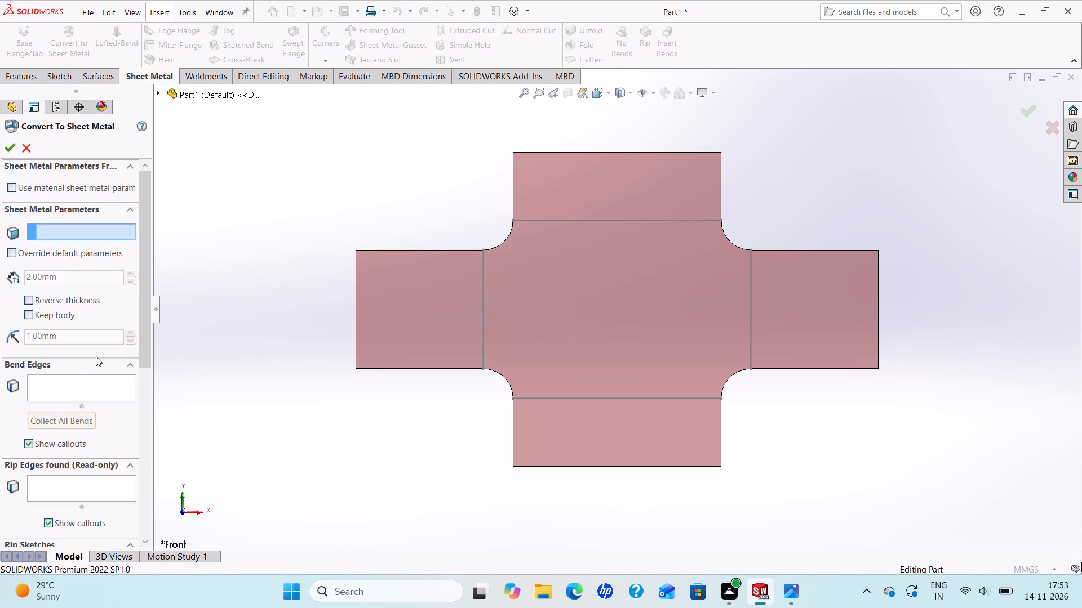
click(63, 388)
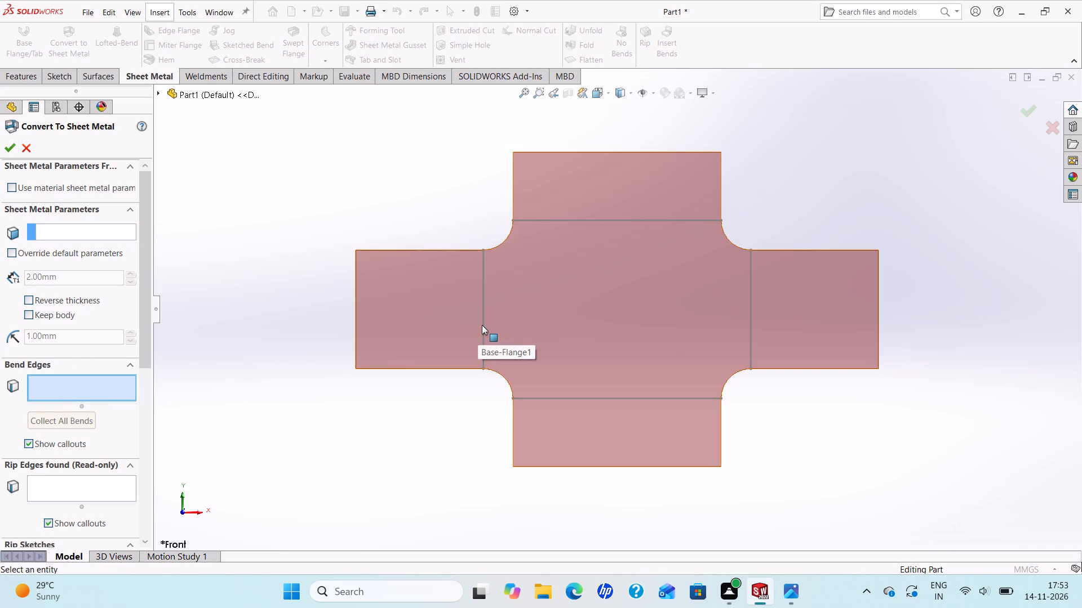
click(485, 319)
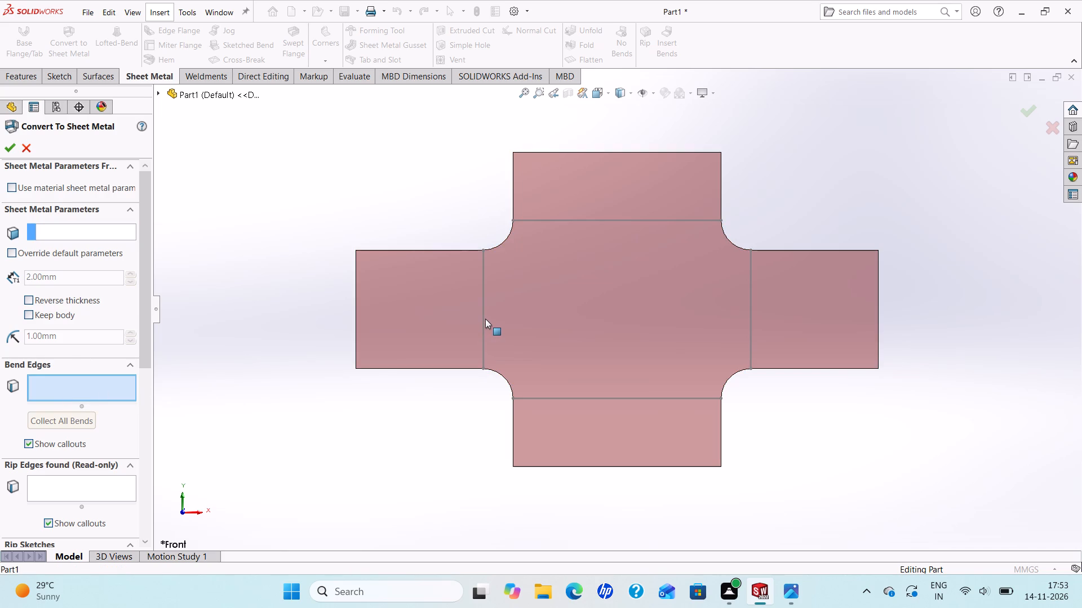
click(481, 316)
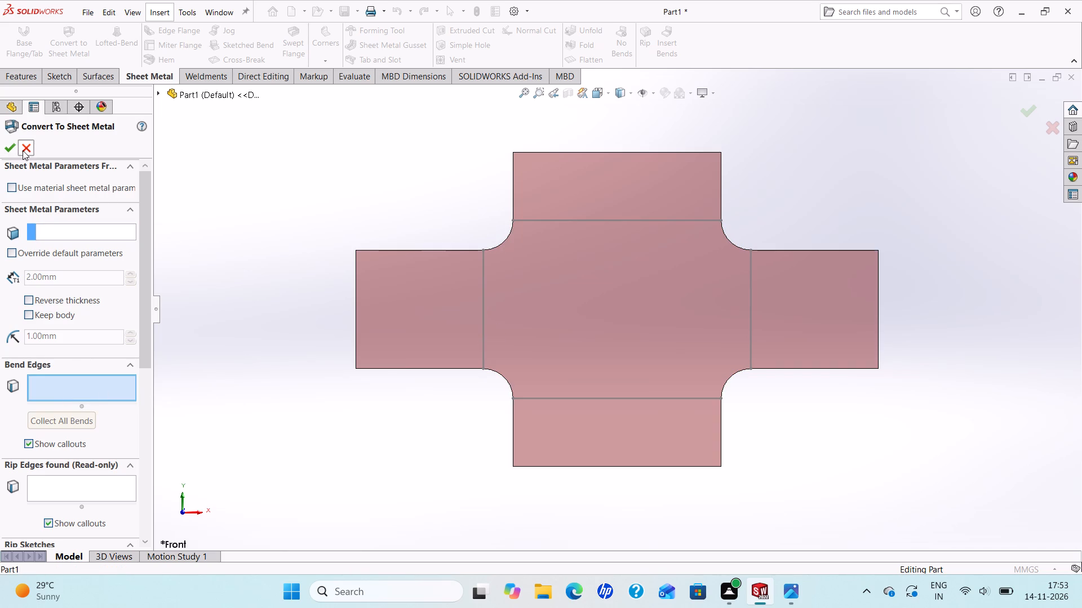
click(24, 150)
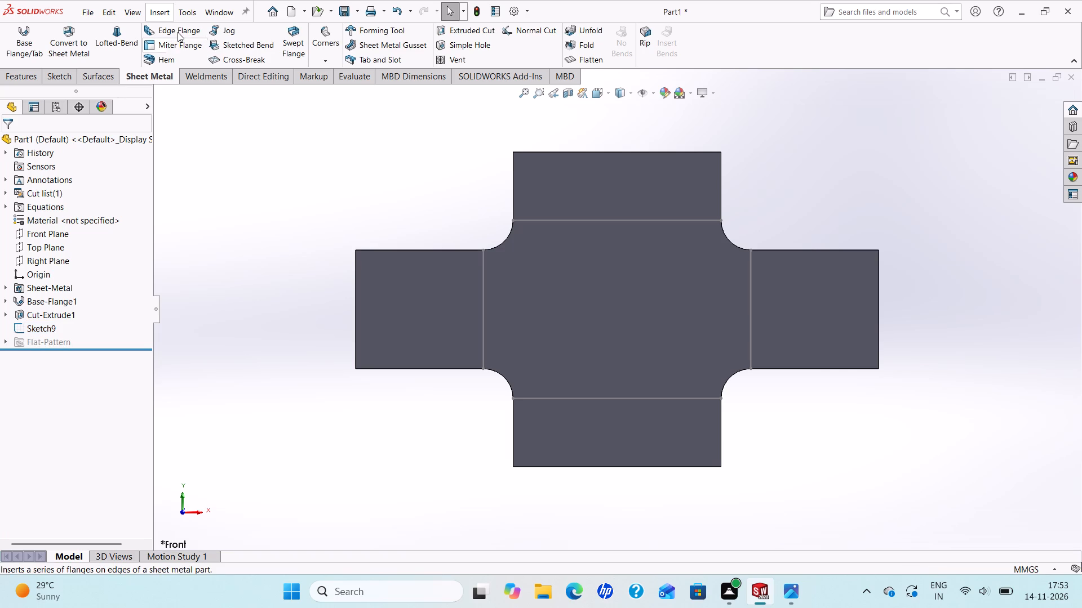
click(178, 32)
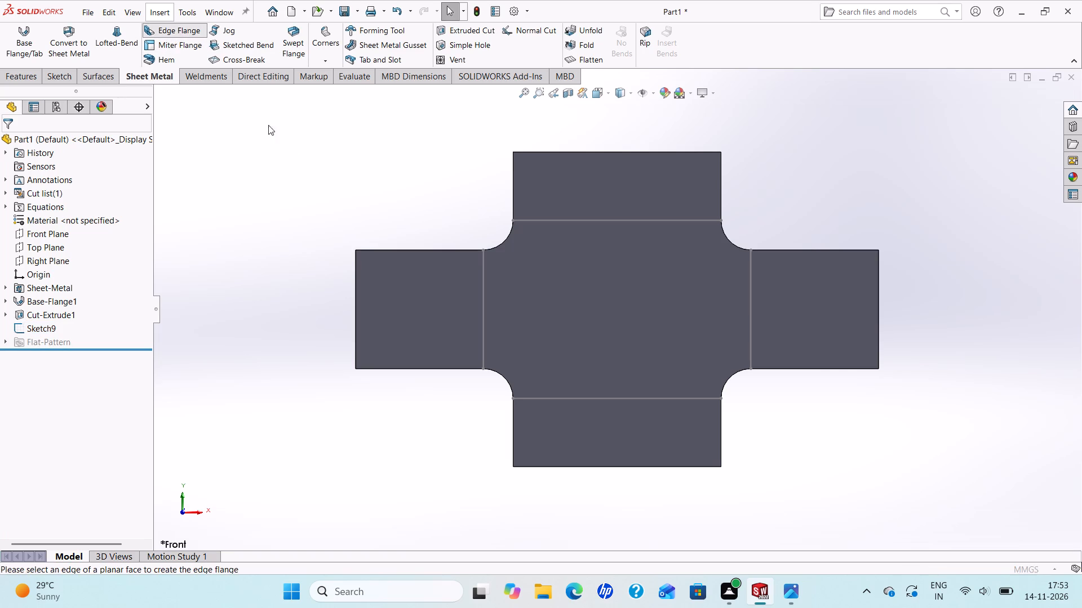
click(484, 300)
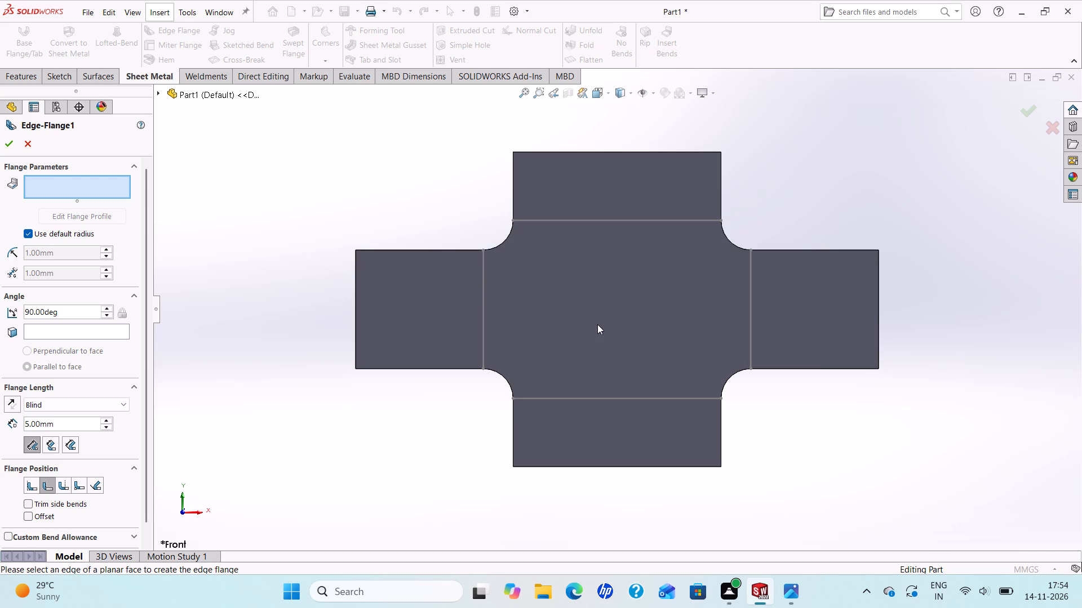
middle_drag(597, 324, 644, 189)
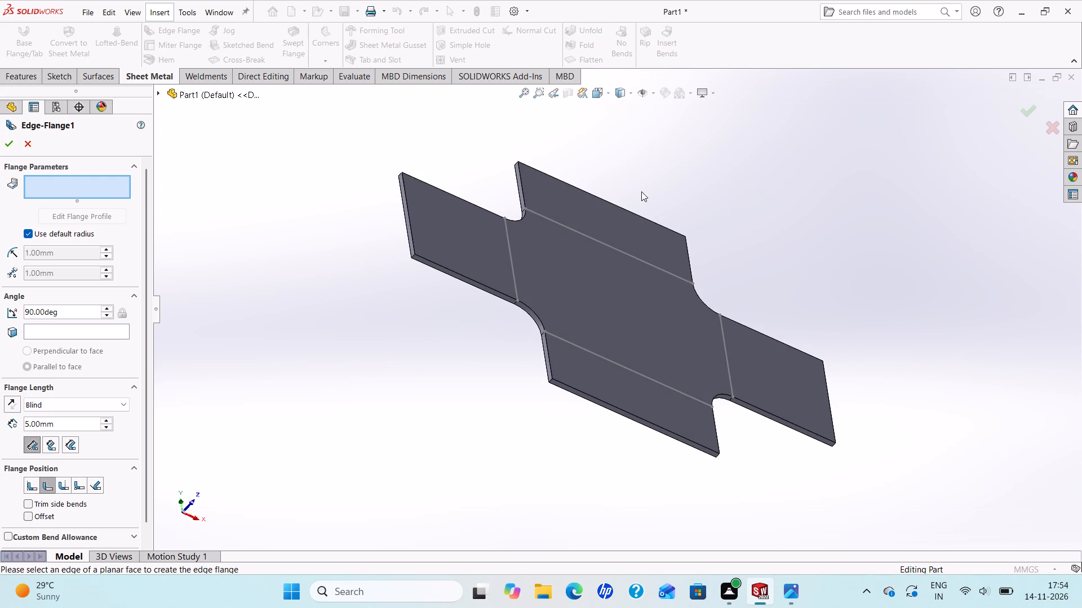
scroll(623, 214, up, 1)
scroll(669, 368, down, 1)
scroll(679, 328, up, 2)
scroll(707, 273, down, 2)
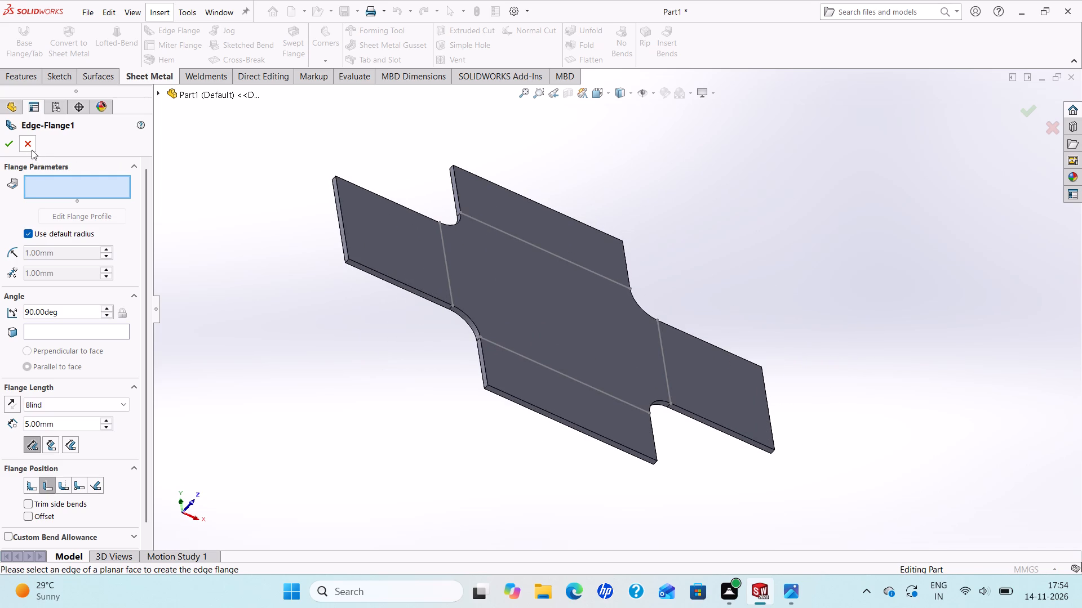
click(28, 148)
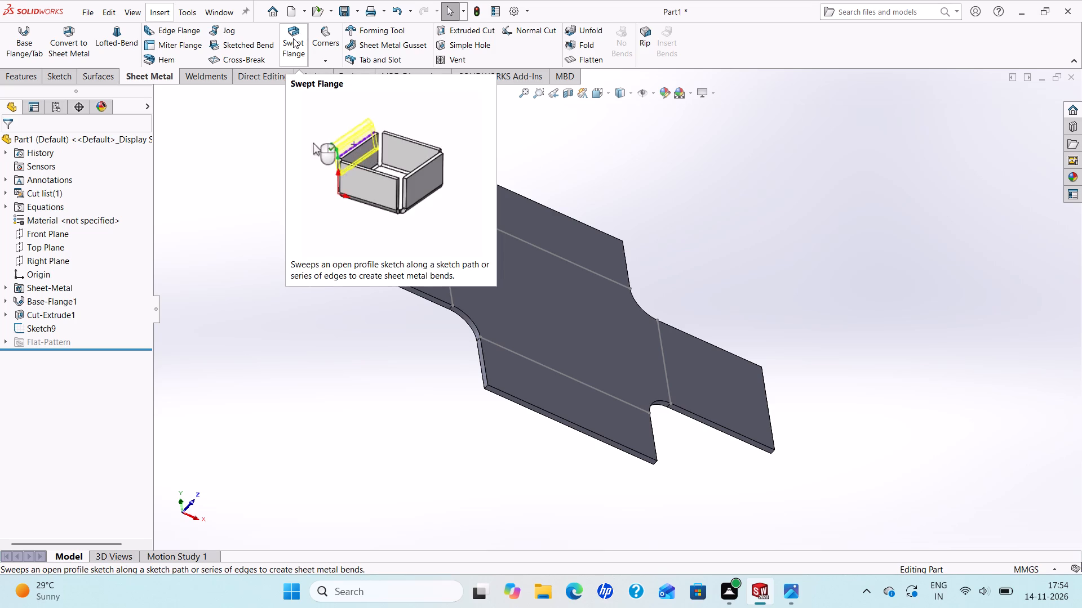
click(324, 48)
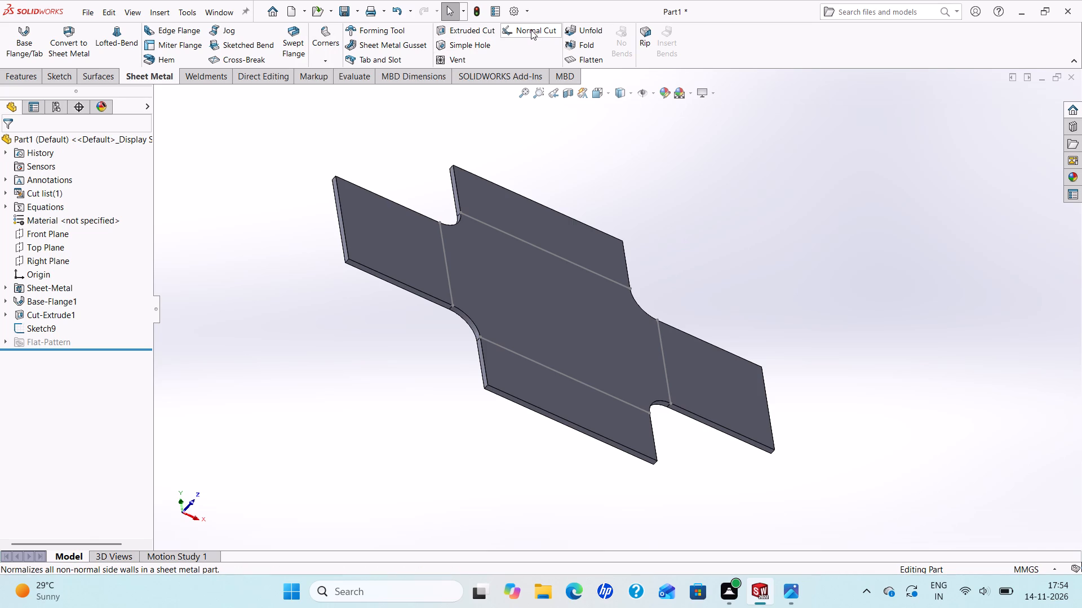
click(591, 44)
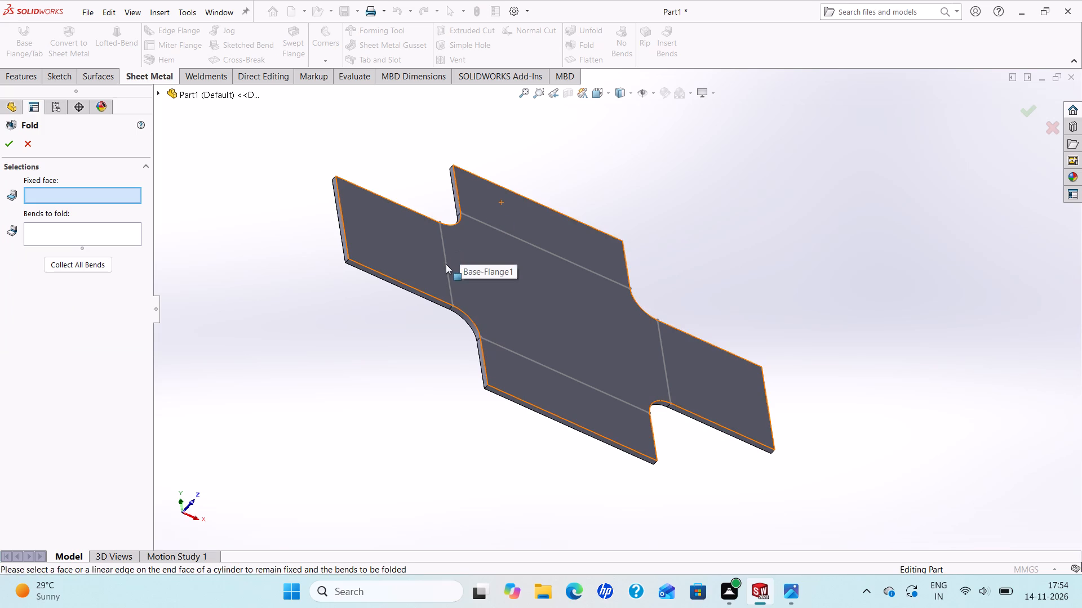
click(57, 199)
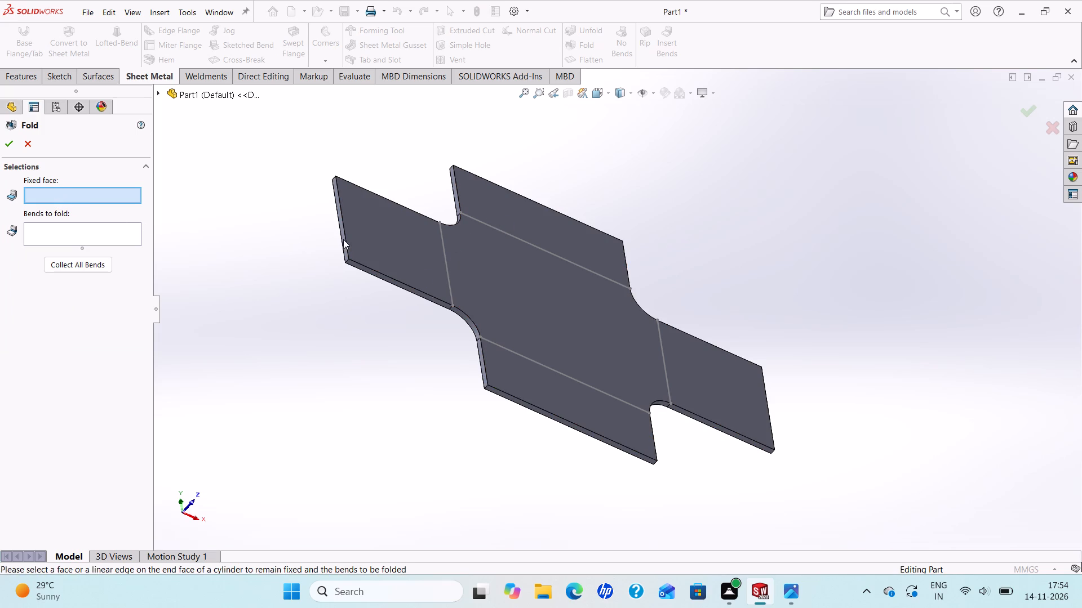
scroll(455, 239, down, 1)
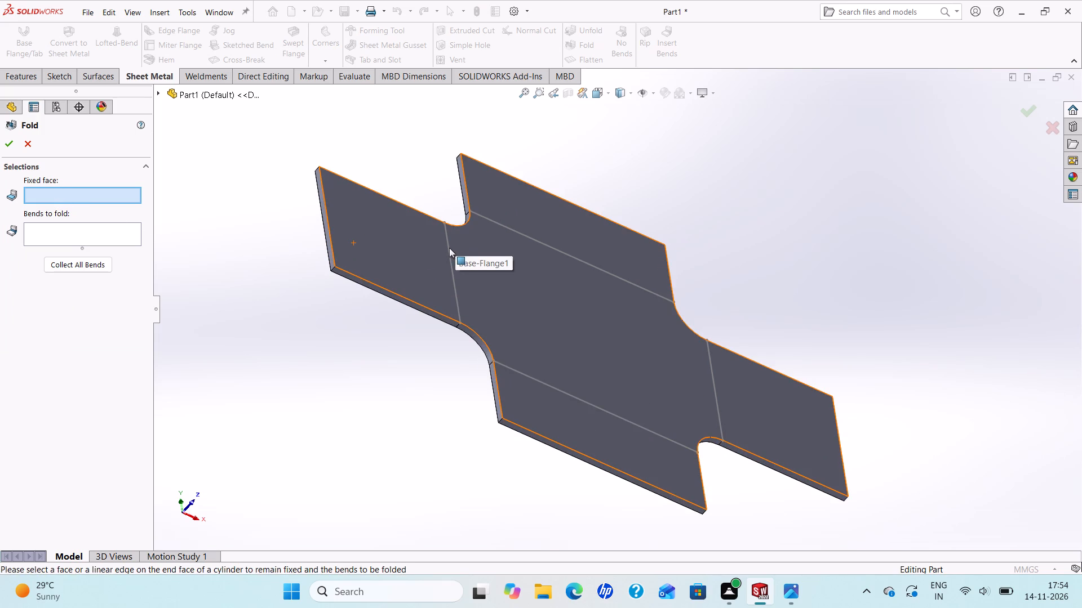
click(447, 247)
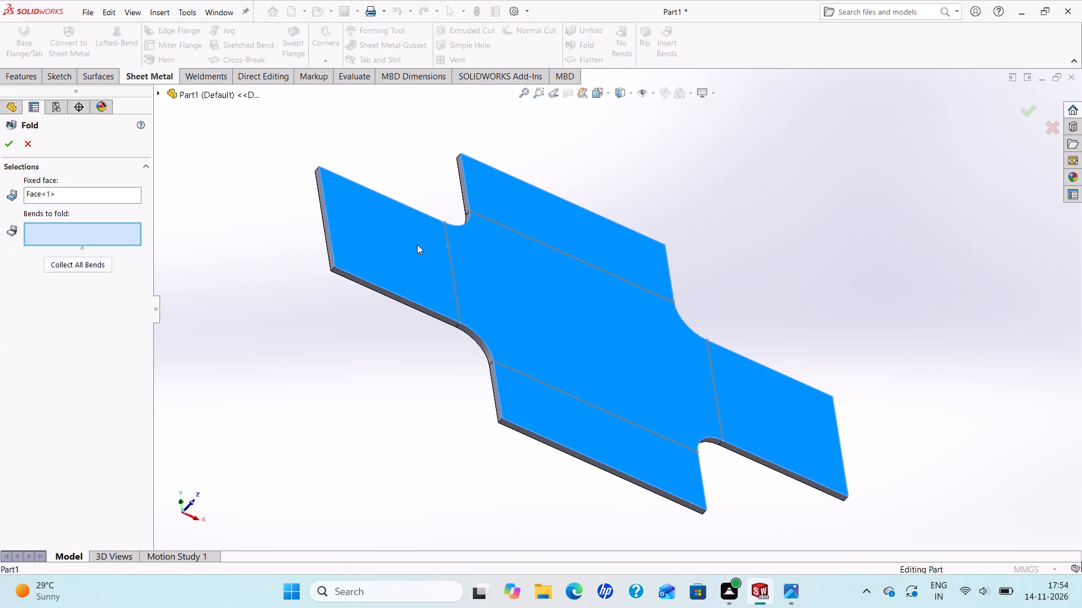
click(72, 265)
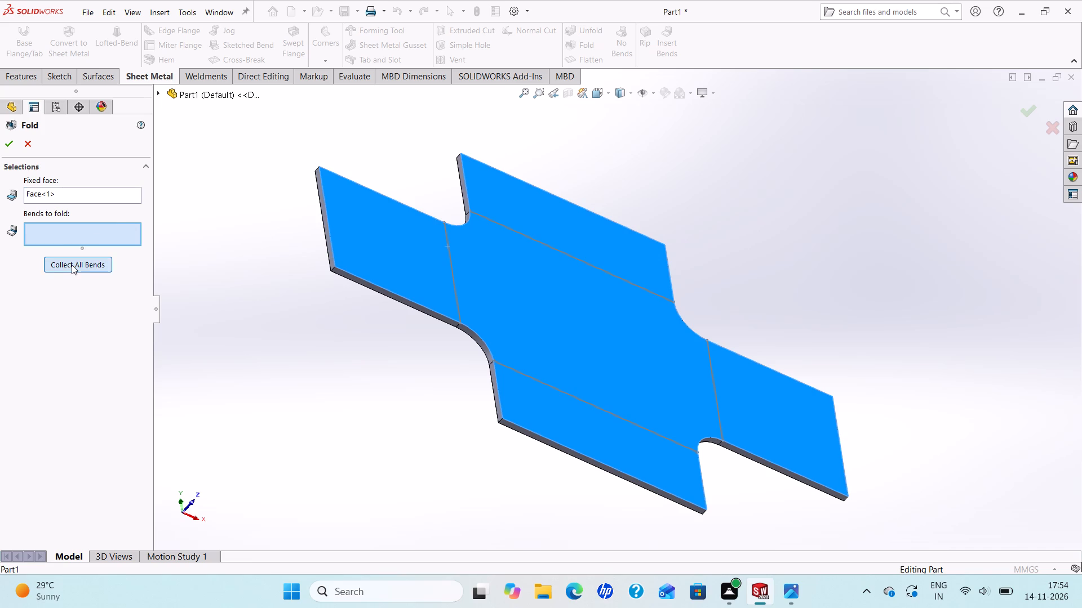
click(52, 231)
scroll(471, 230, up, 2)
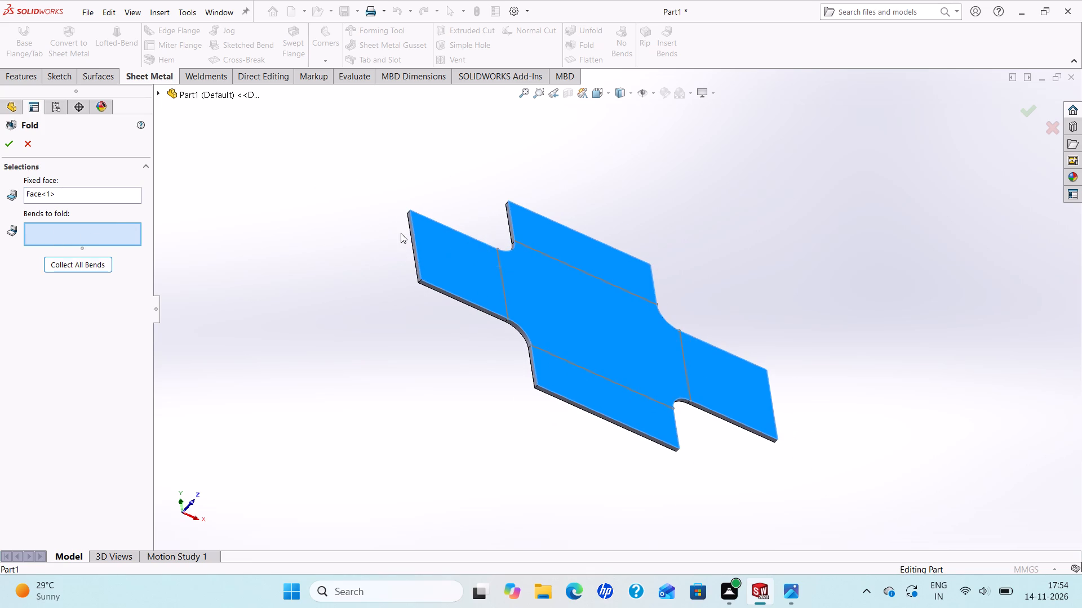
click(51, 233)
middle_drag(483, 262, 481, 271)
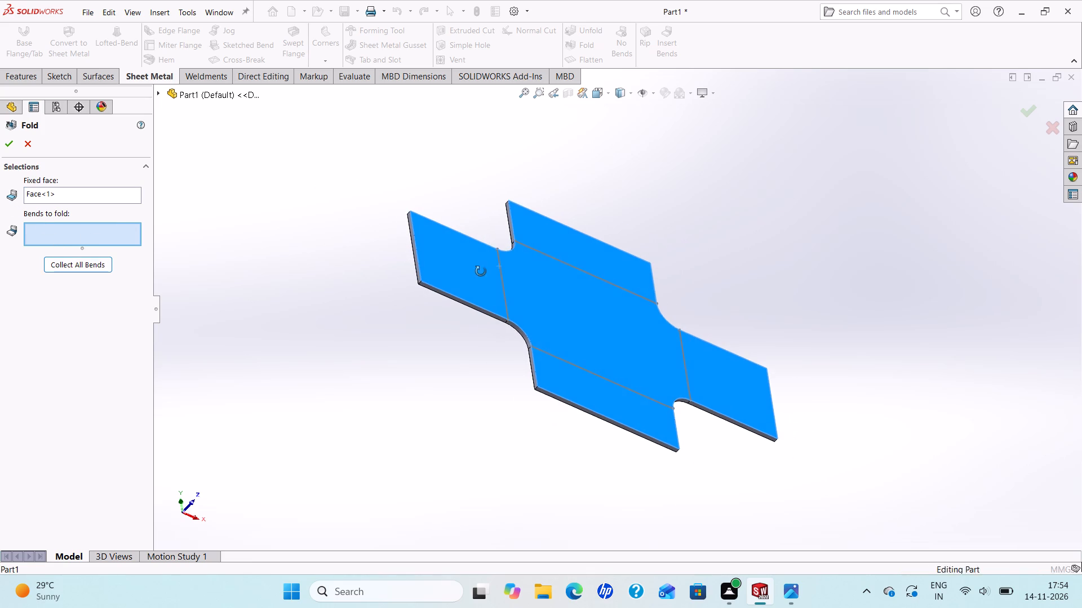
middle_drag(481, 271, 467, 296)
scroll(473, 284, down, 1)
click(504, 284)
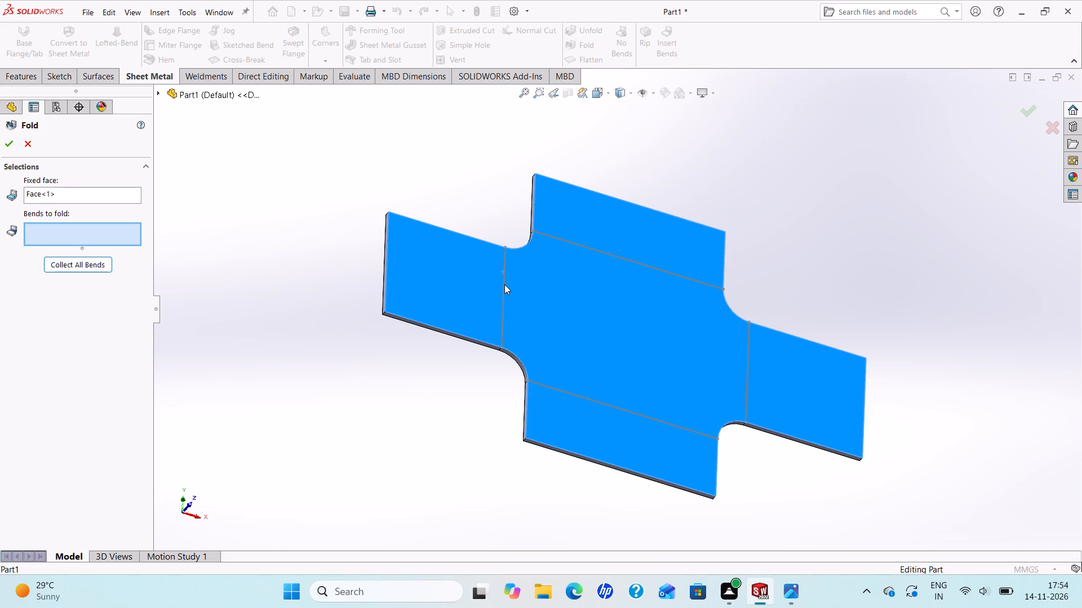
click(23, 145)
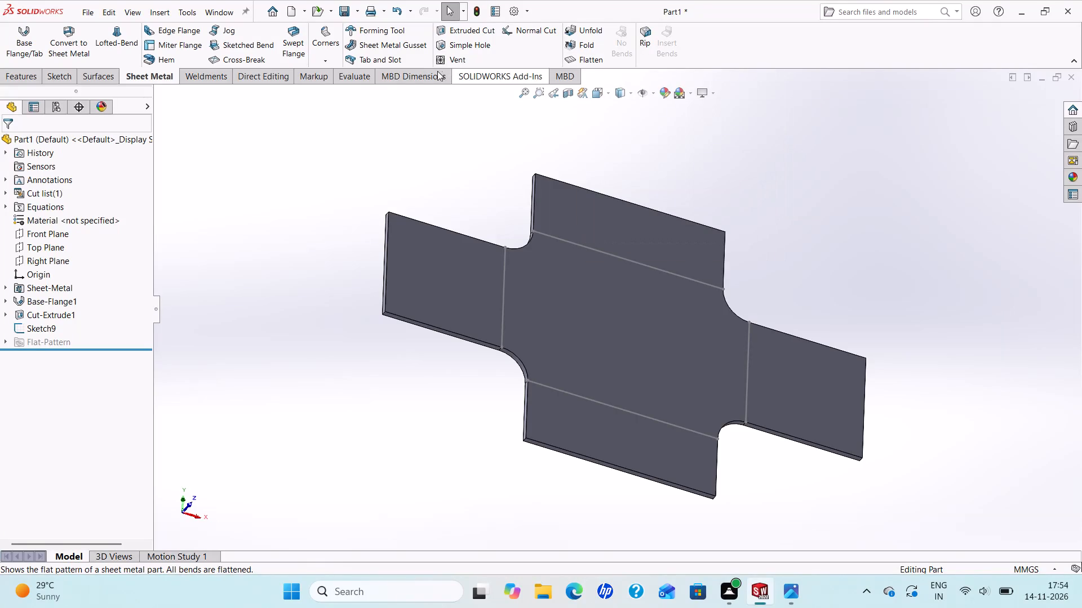
Create a 90-degree Sketched Bend from the bend-line sketch with Material Inside position, default radius and a custom K-Factor allowance of 0.5.
click(234, 46)
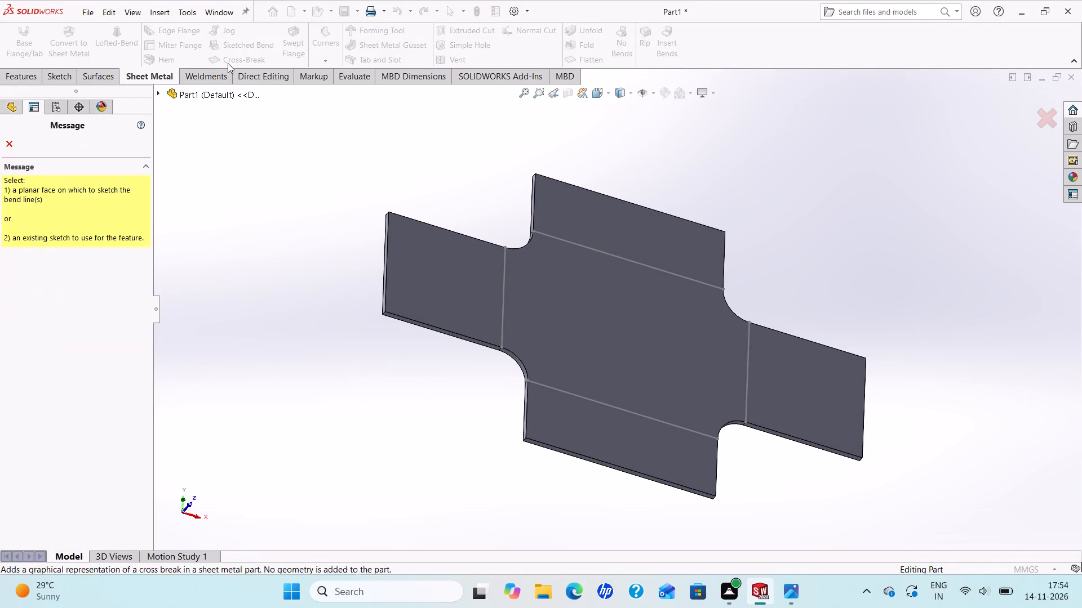
click(505, 282)
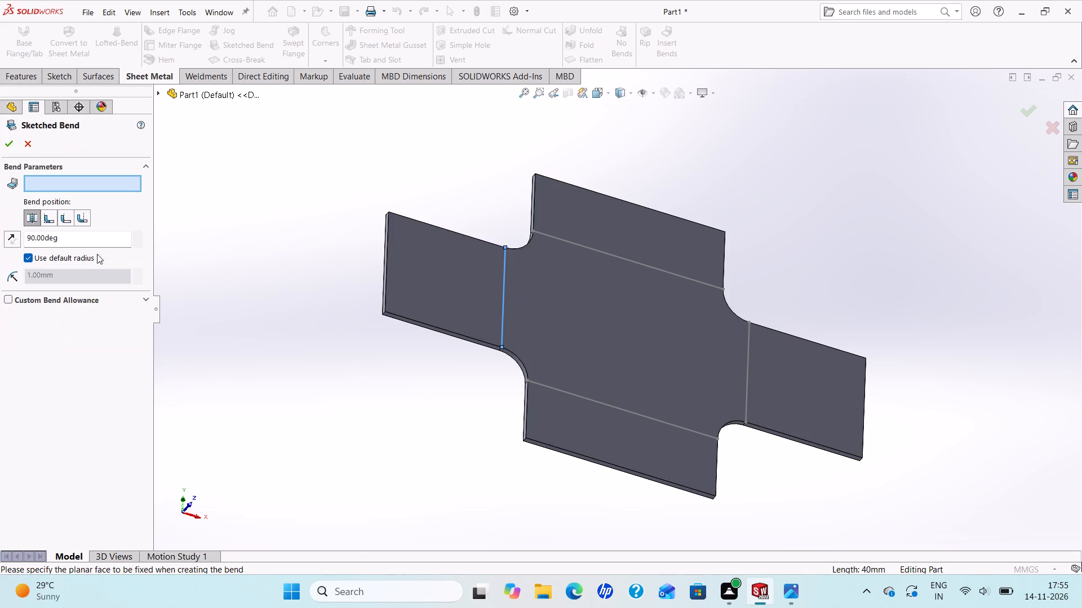
click(49, 220)
click(9, 300)
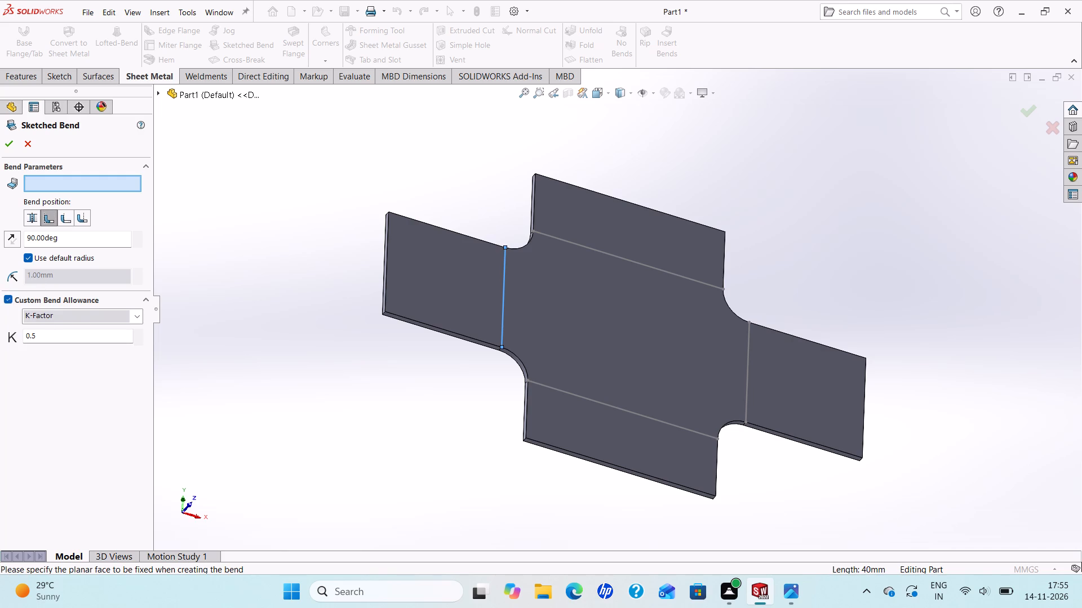
click(11, 145)
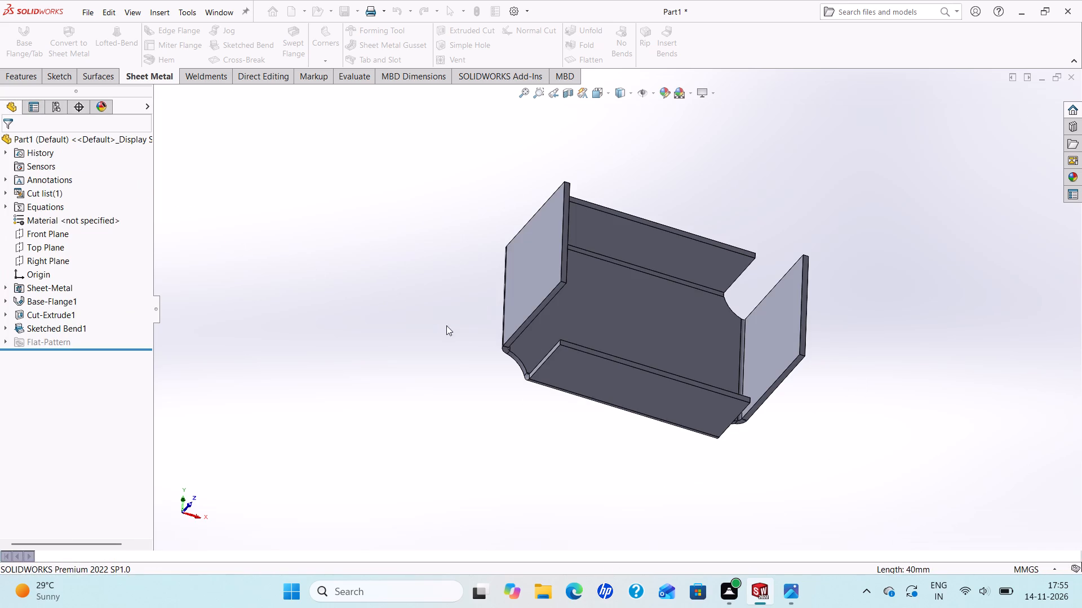
Inspect the four folded arms from several angles and compare the part with the reference drawing in Photos.
middle_drag(564, 349, 529, 302)
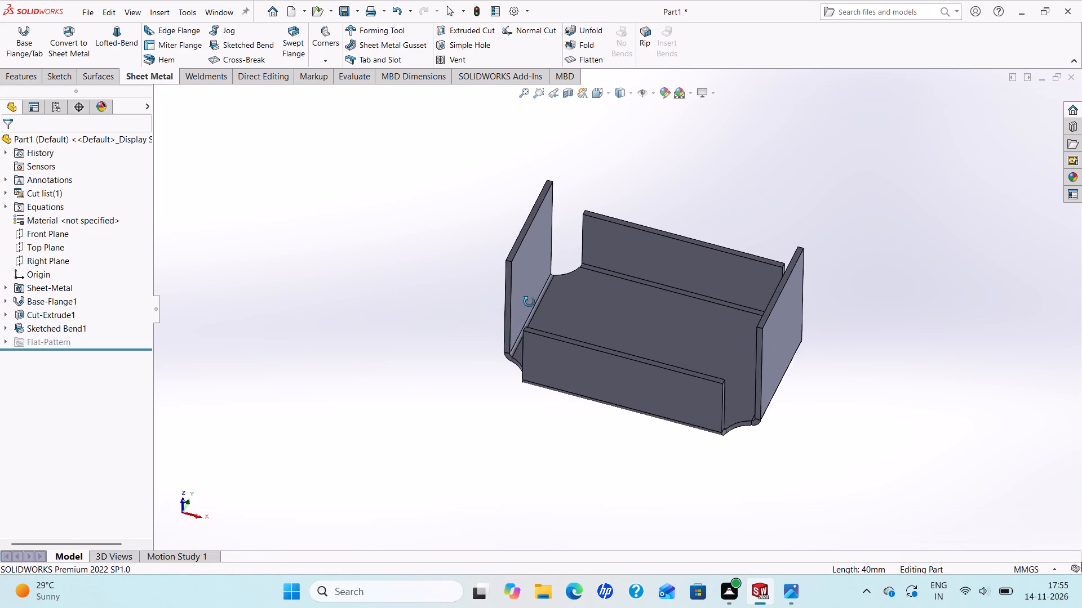
middle_drag(529, 302, 496, 270)
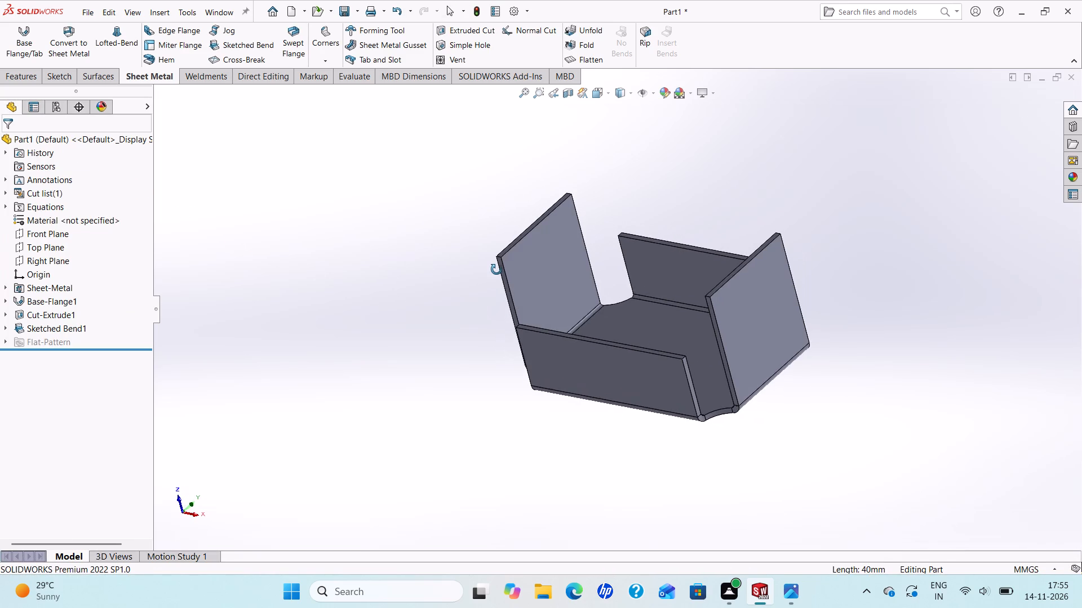
middle_drag(496, 270, 555, 282)
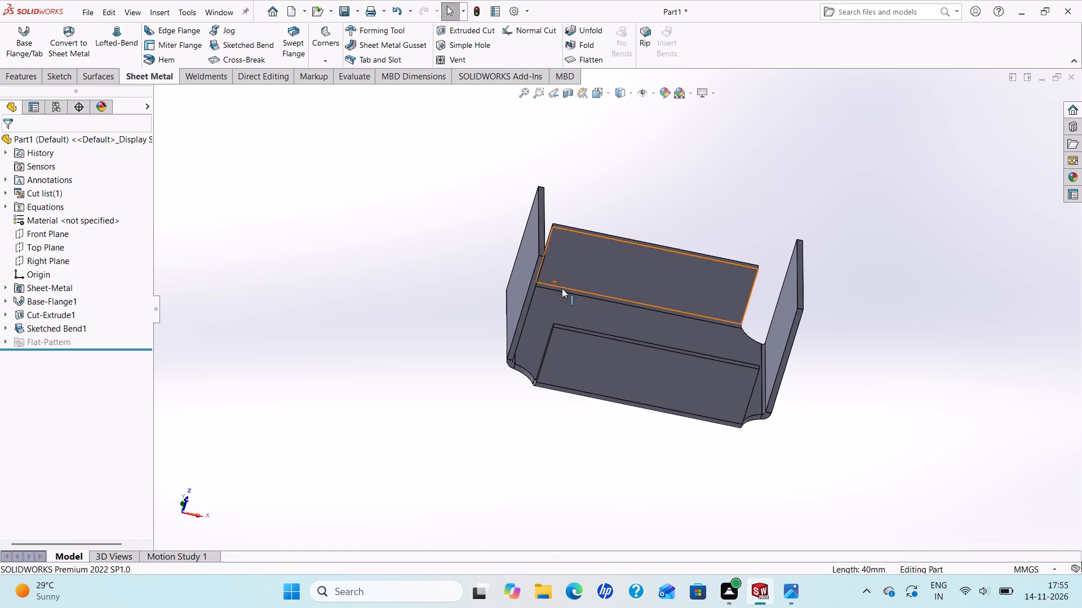
scroll(564, 290, up, 1)
scroll(743, 337, down, 1)
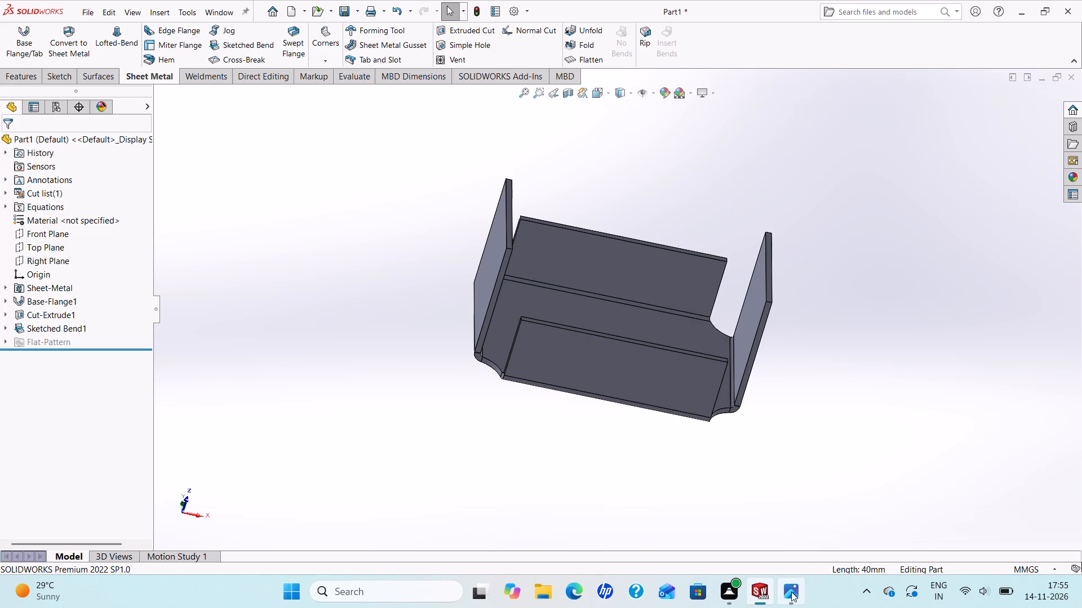
click(791, 592)
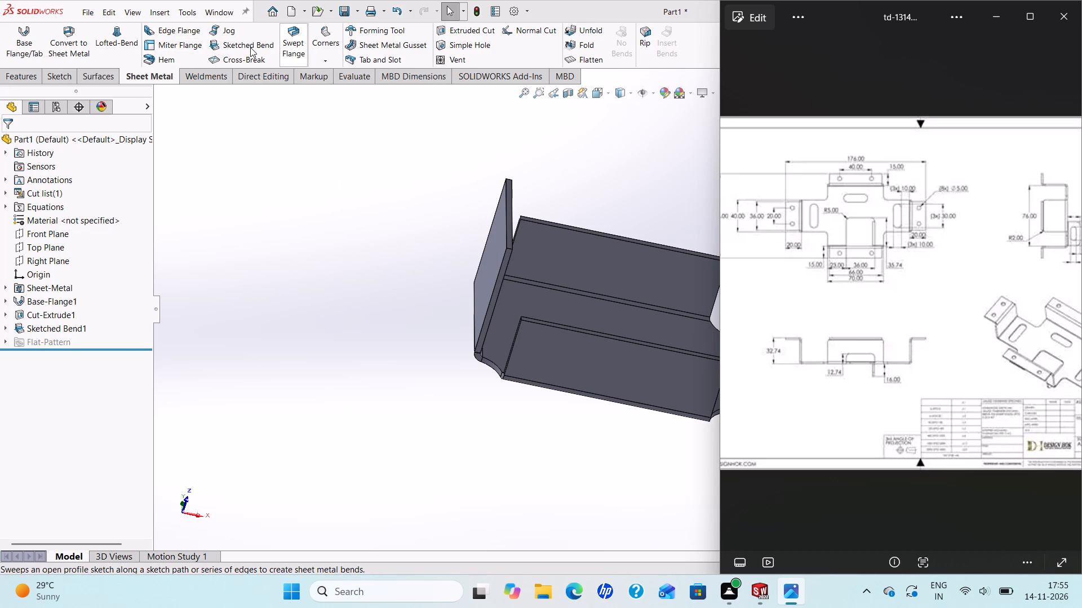
scroll(449, 267, down, 1)
scroll(450, 266, up, 3)
scroll(665, 322, down, 1)
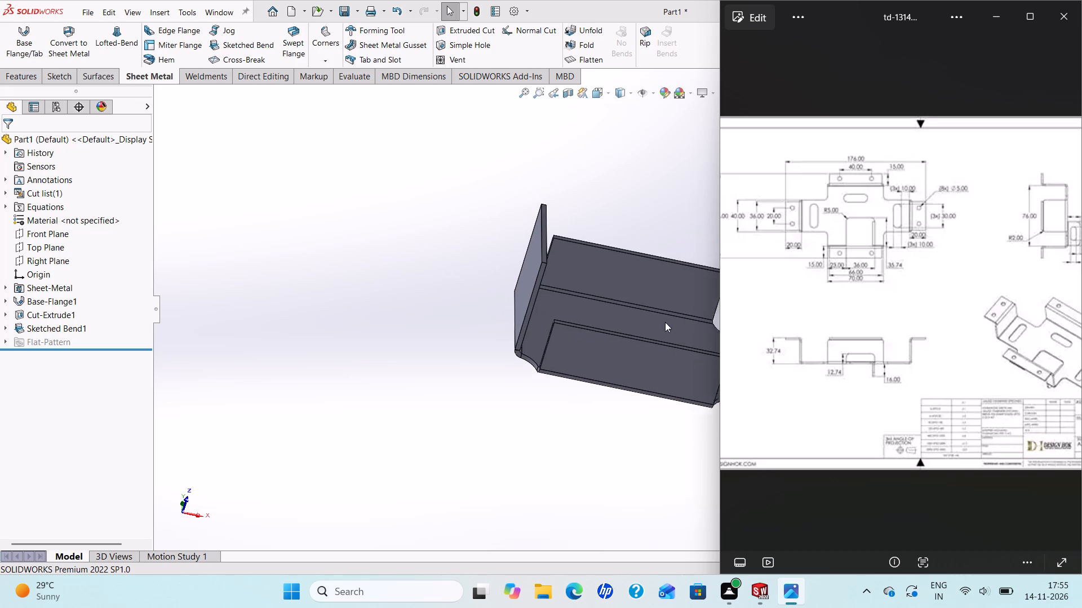
scroll(665, 322, down, 1)
scroll(626, 310, up, 3)
scroll(681, 371, down, 2)
scroll(653, 342, up, 2)
scroll(646, 339, down, 4)
scroll(656, 325, up, 2)
scroll(673, 327, down, 2)
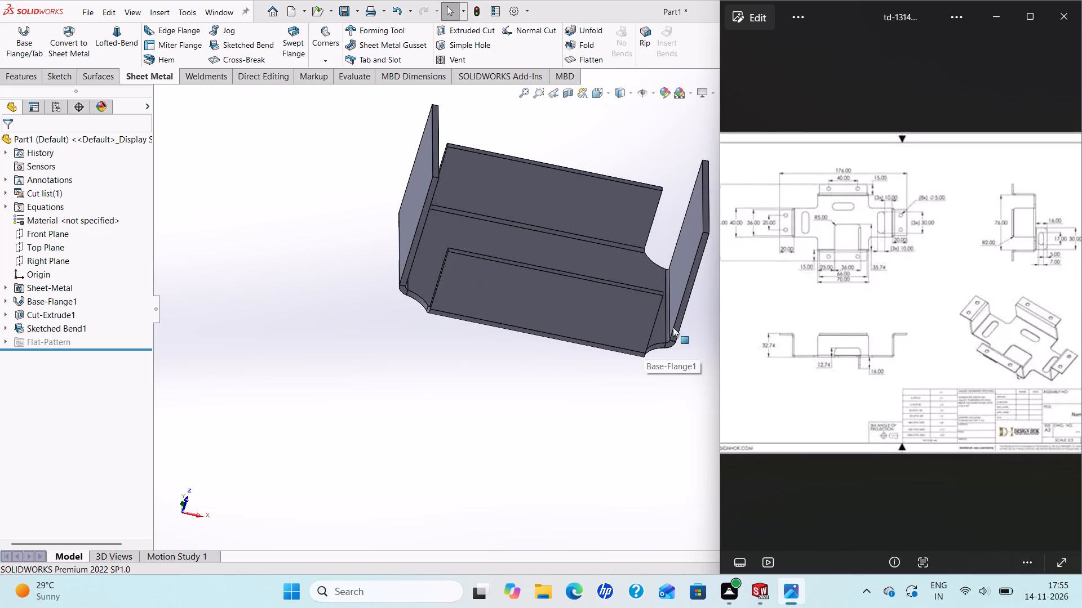
scroll(653, 326, up, 2)
scroll(639, 323, down, 2)
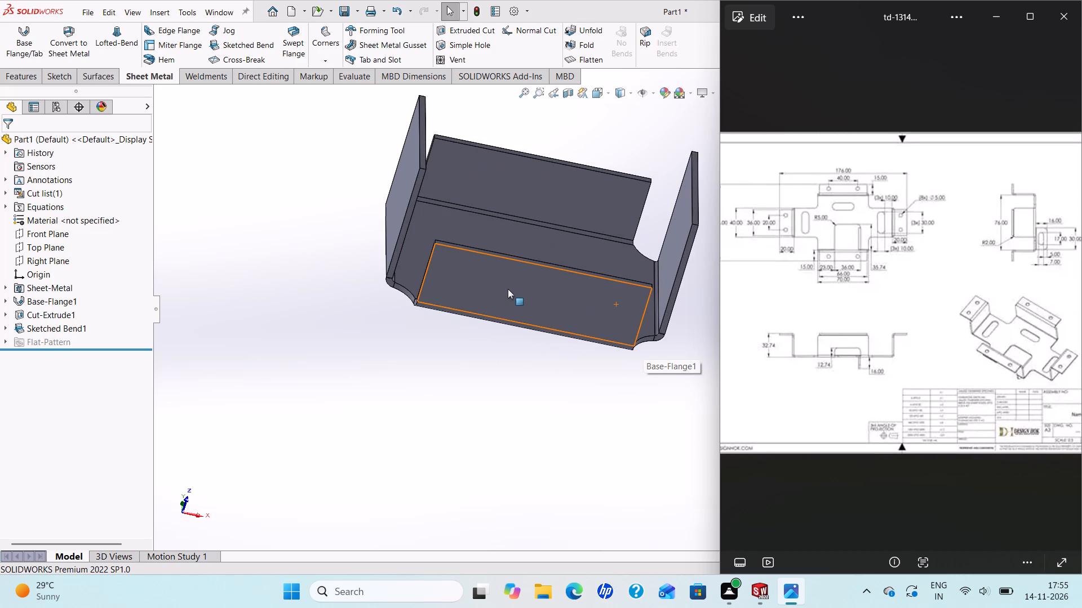
scroll(543, 300, down, 2)
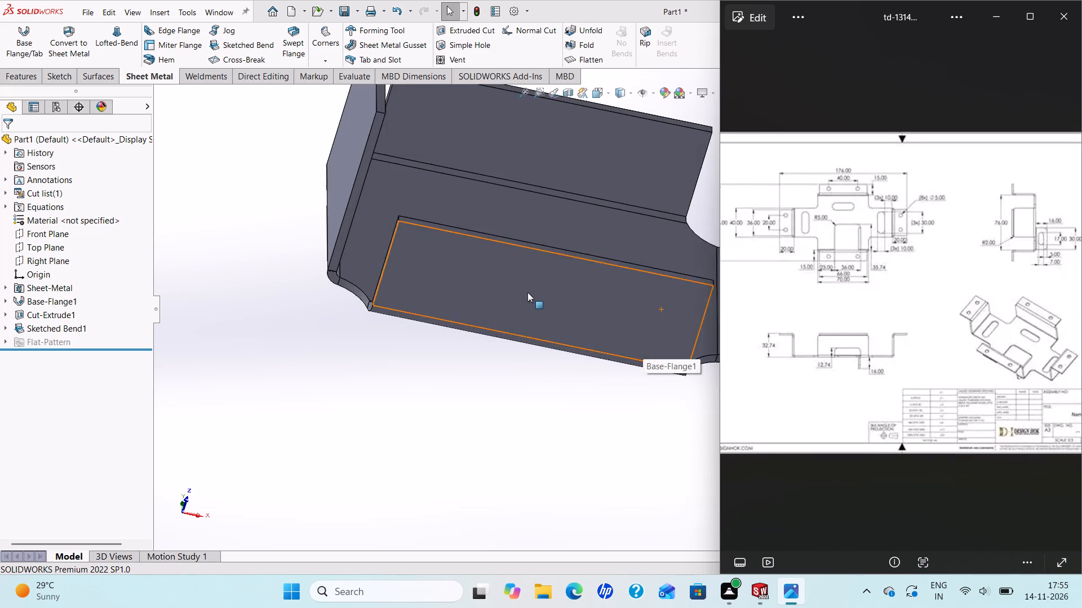
scroll(527, 292, up, 2)
scroll(586, 271, down, 1)
scroll(586, 270, up, 1)
scroll(609, 215, down, 1)
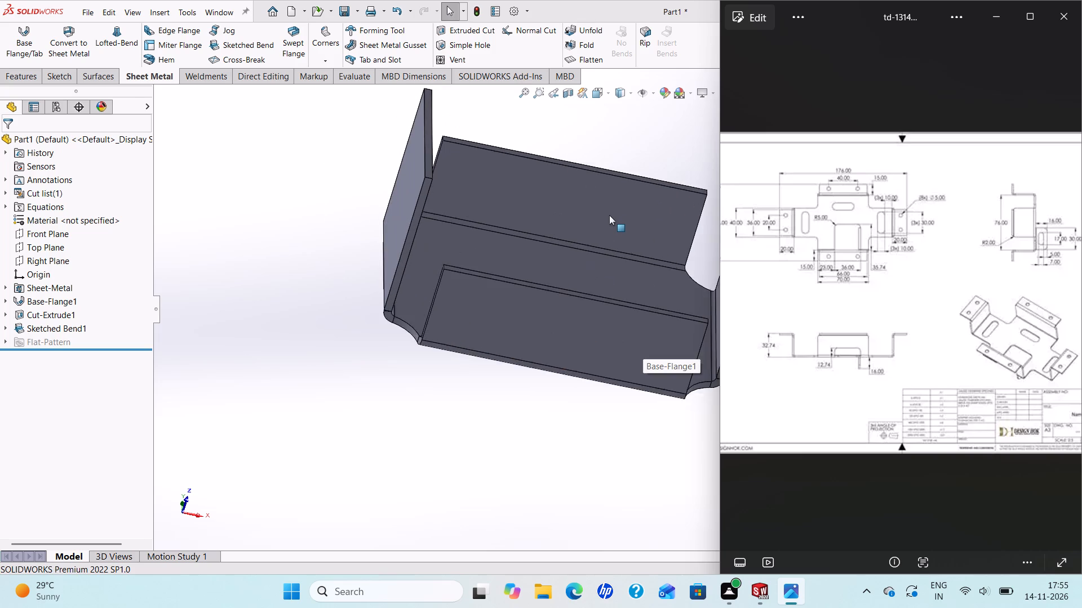
Start a 90-degree Edge Flange on the outer free edge of the folded 70 mm upper arm with a 15 mm flange length.
scroll(609, 215, down, 1)
scroll(607, 214, up, 3)
middle_drag(589, 213, 505, 265)
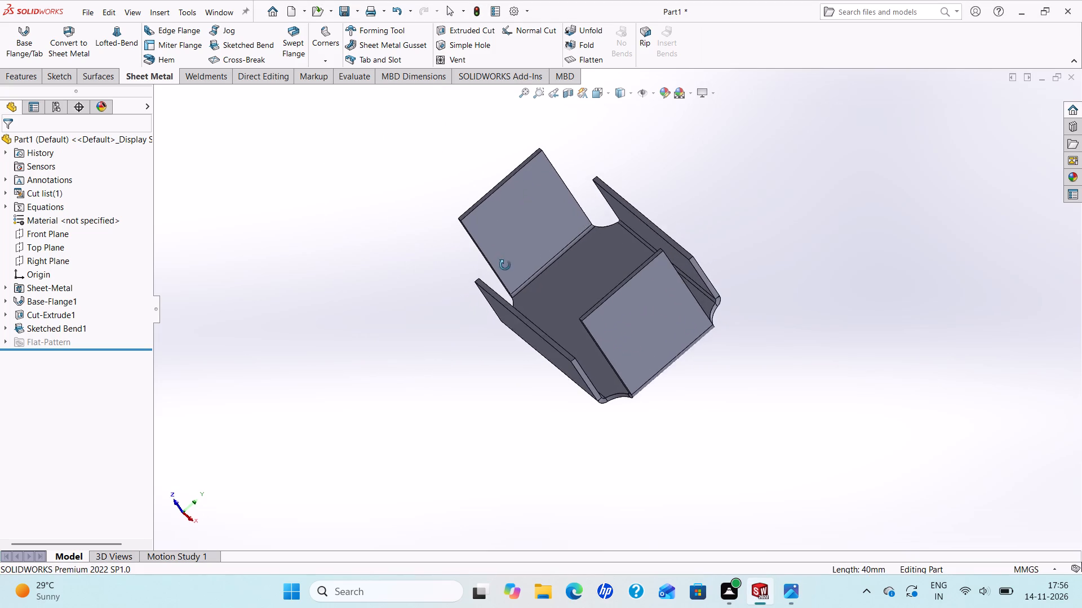
middle_drag(505, 265, 505, 266)
scroll(730, 220, down, 2)
scroll(627, 195, down, 1)
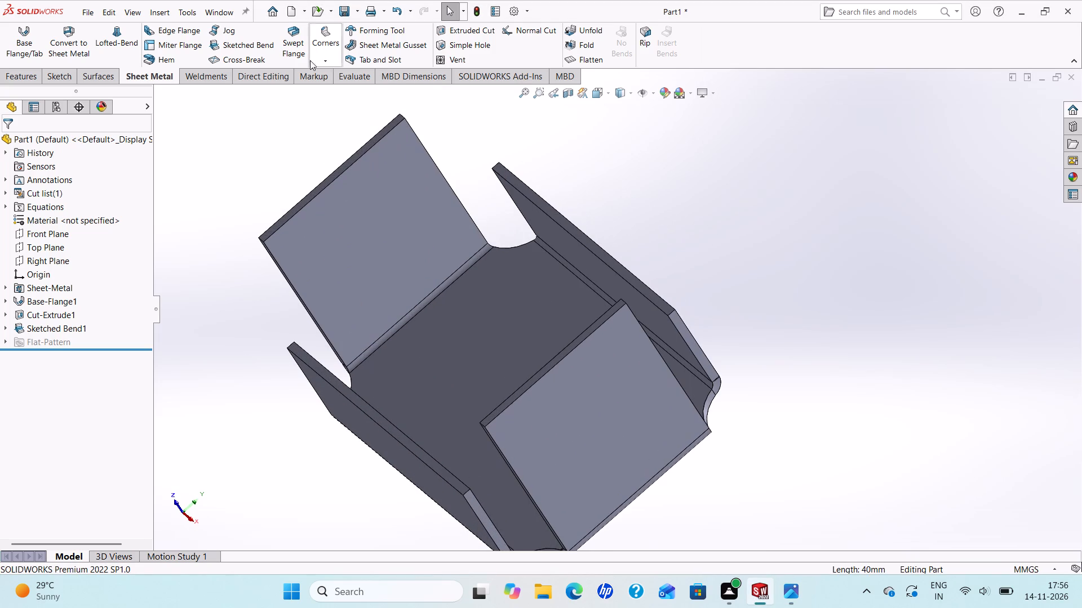
click(162, 32)
scroll(563, 200, down, 3)
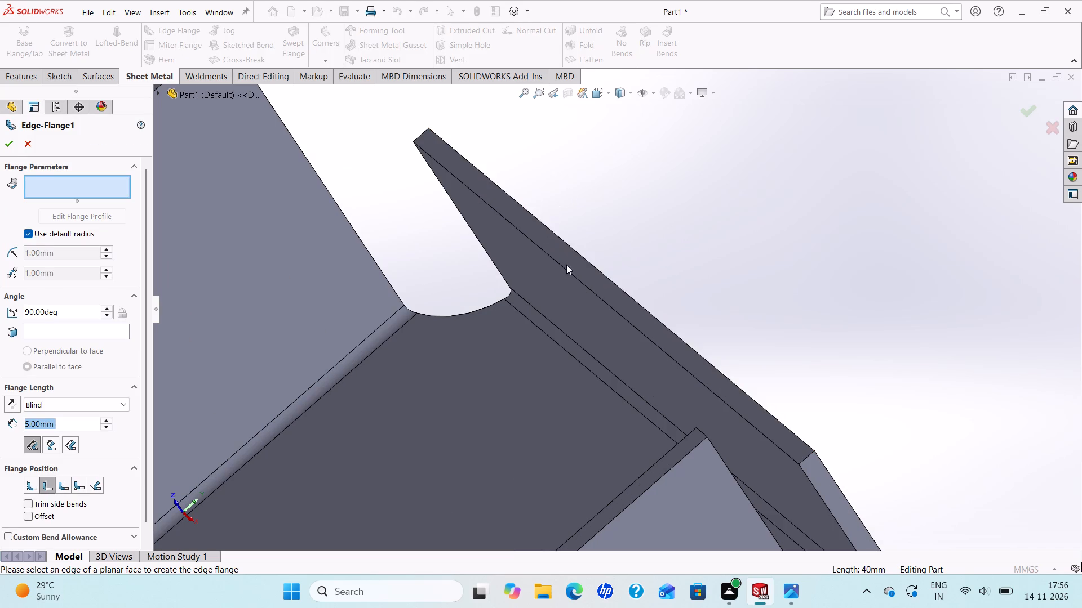
click(584, 256)
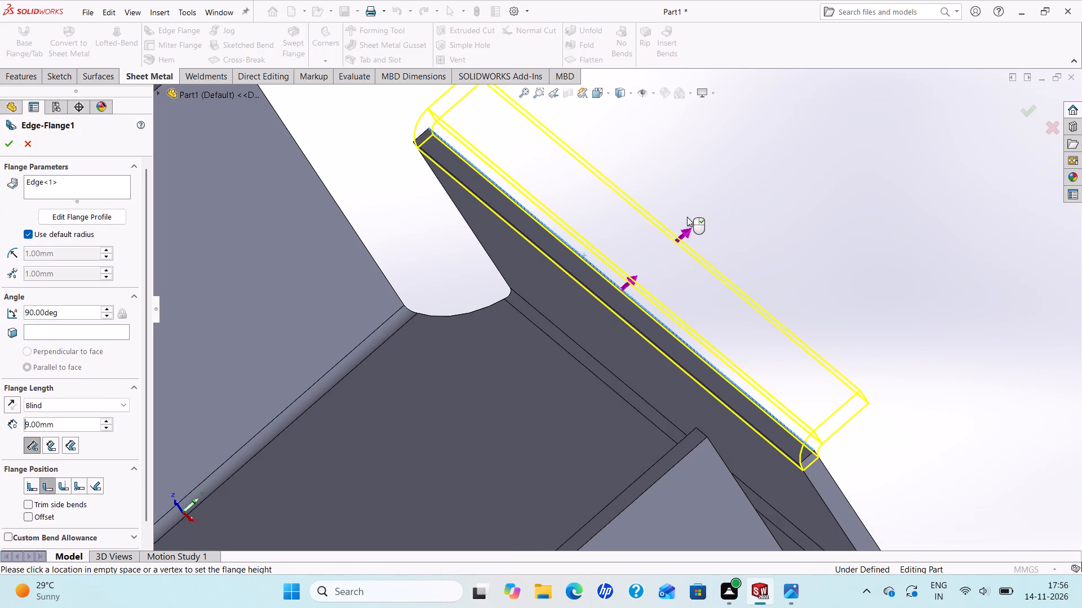
click(687, 217)
scroll(654, 241, up, 2)
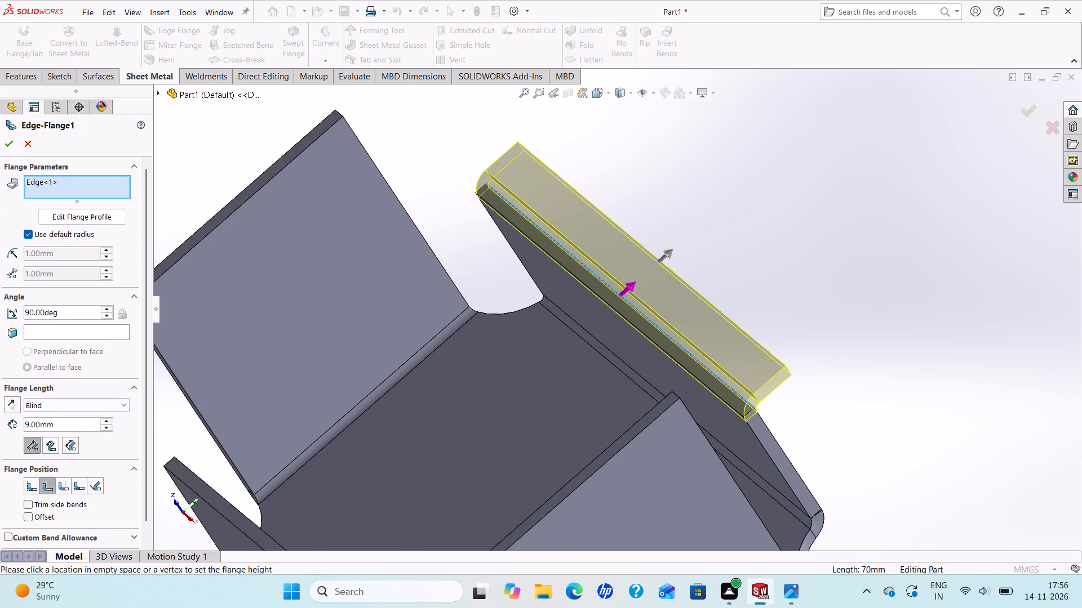
drag(67, 427, 0, 415)
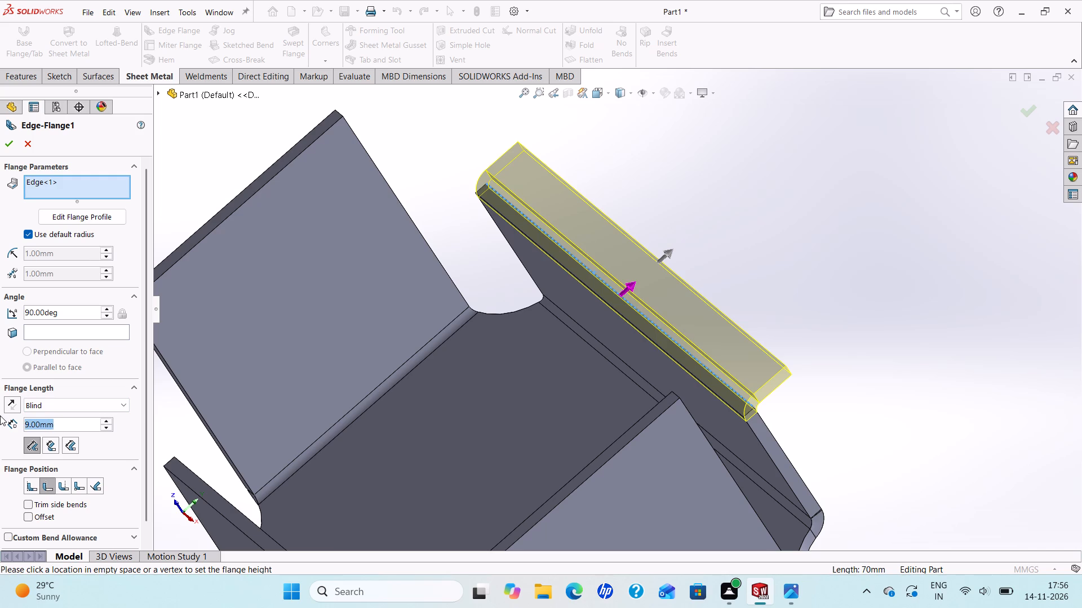
text(15)
key(Return)
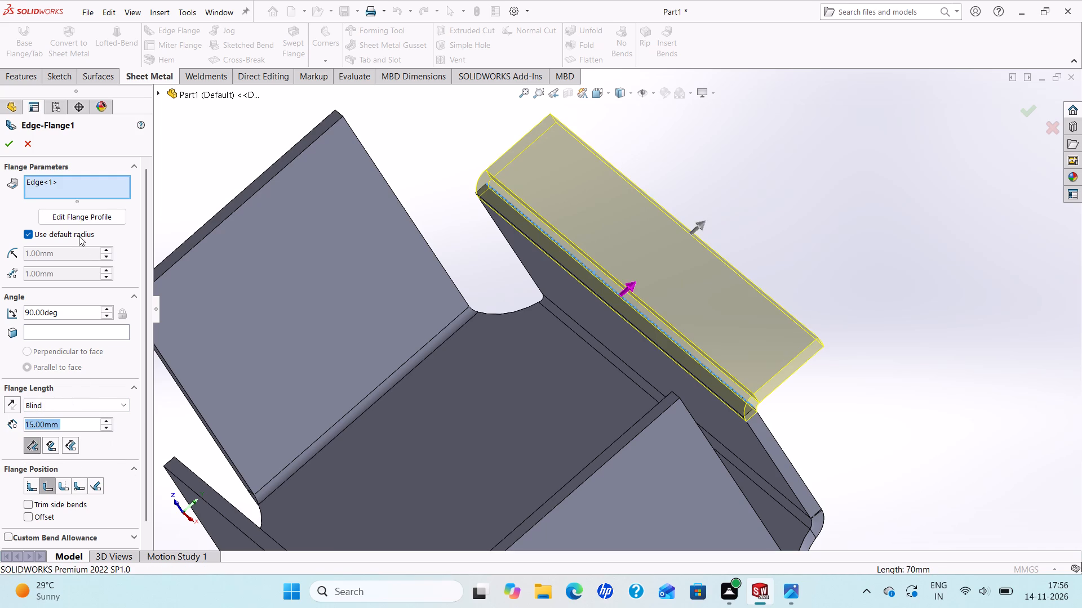
Open the flange profile for editing and sketch two circles, about 4.3 mm and 3.5 mm in diameter, level with each other on the flange.
click(74, 220)
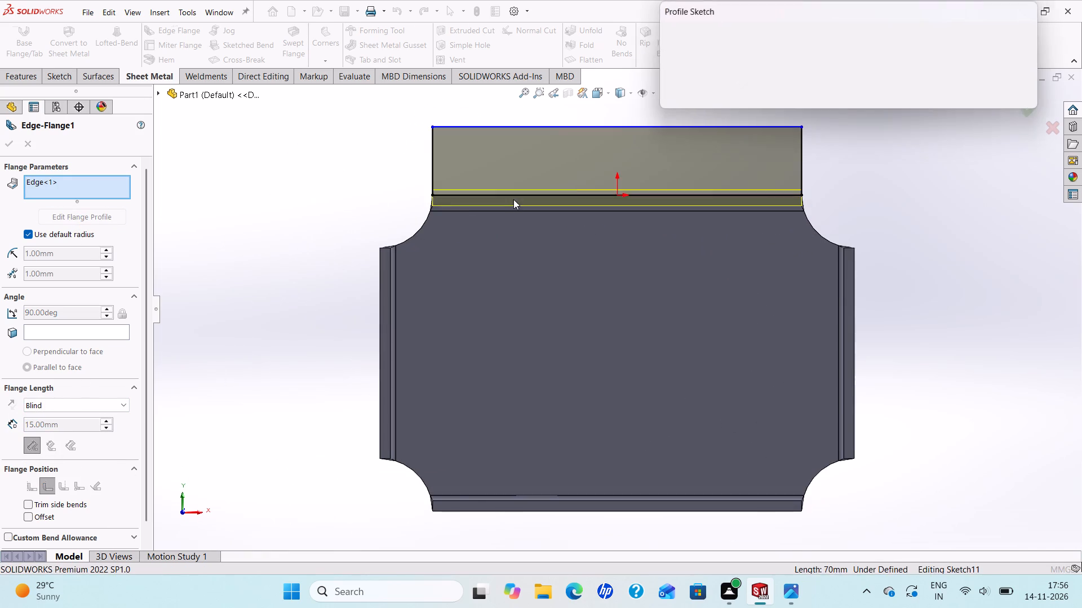
scroll(526, 193, up, 1)
scroll(751, 134, down, 1)
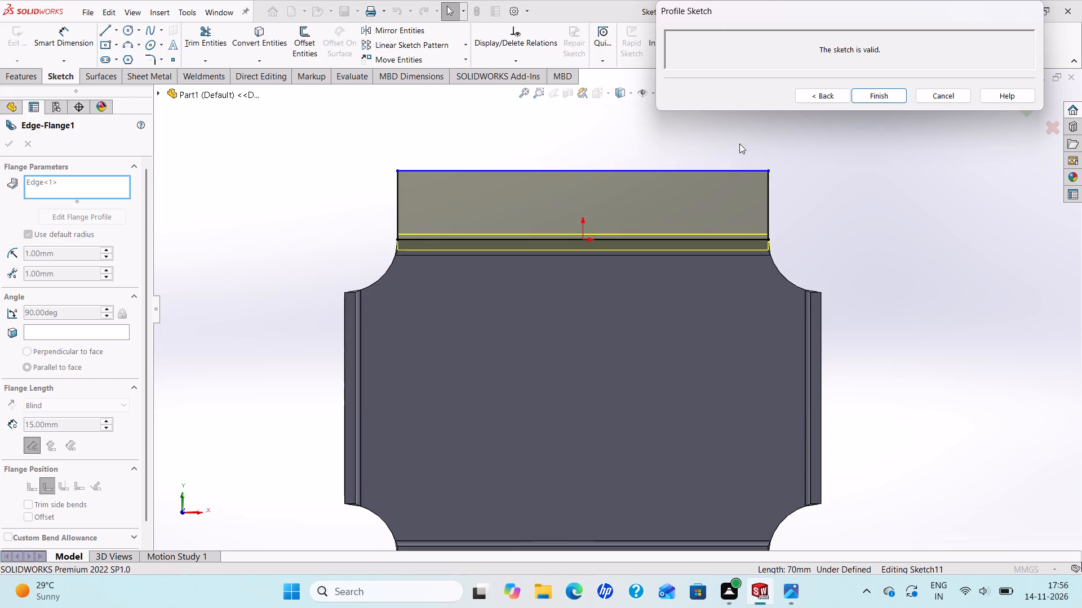
click(127, 32)
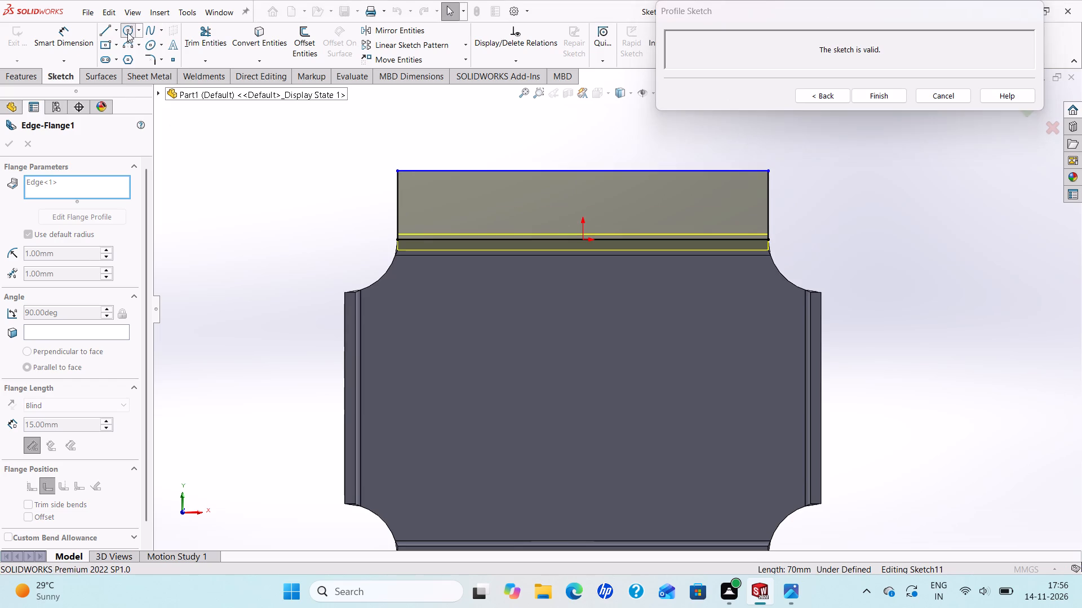
click(479, 200)
click(489, 206)
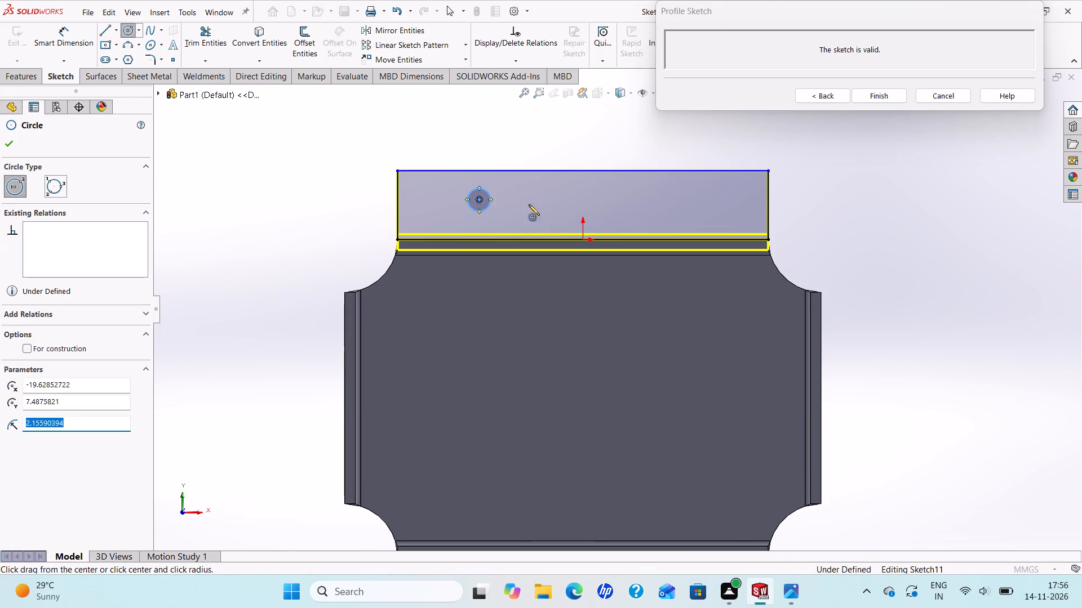
click(668, 200)
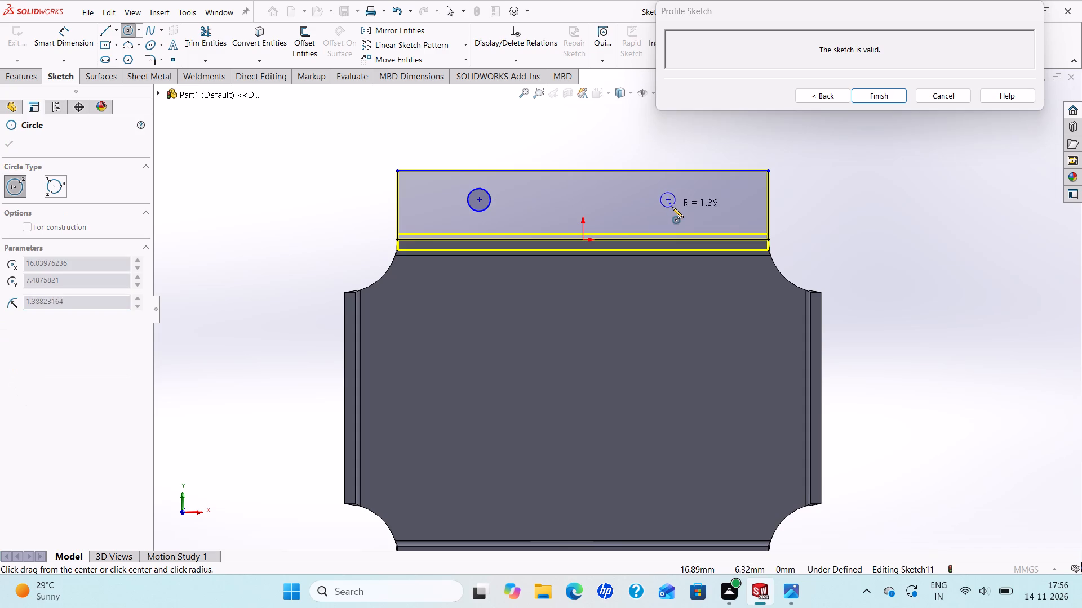
click(673, 208)
right_click(673, 208)
click(691, 216)
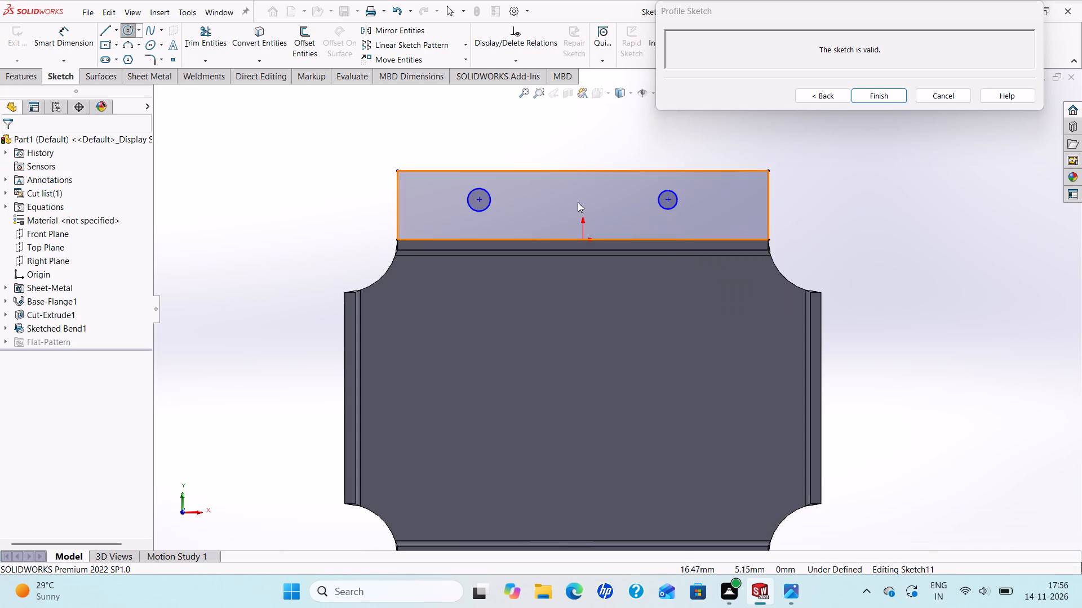
Dimension the circle centres 40 mm apart and 15 mm from each side edge of the flange profile.
click(64, 37)
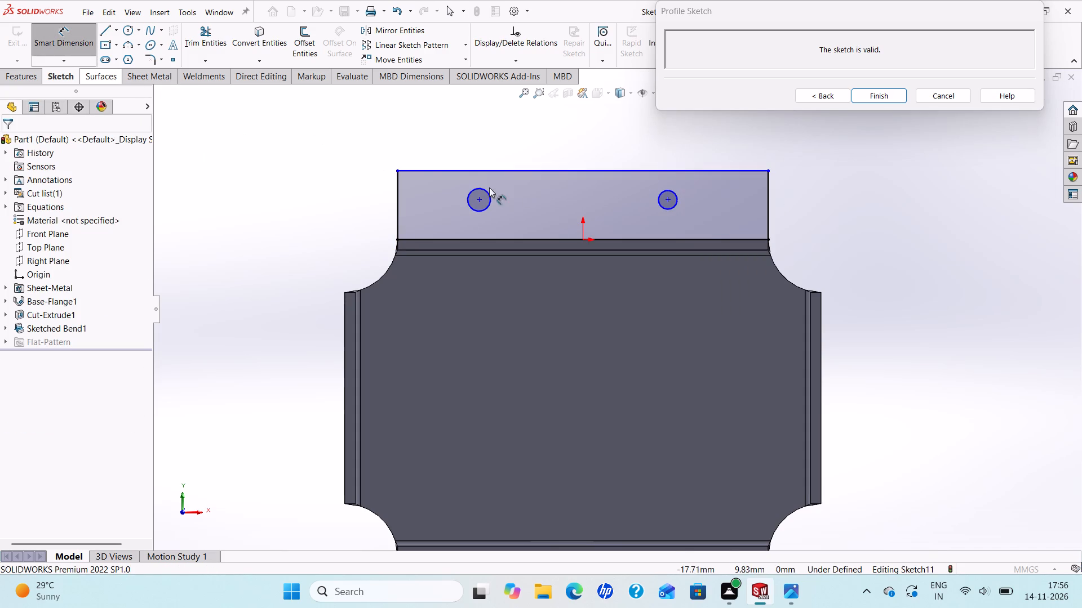
click(480, 198)
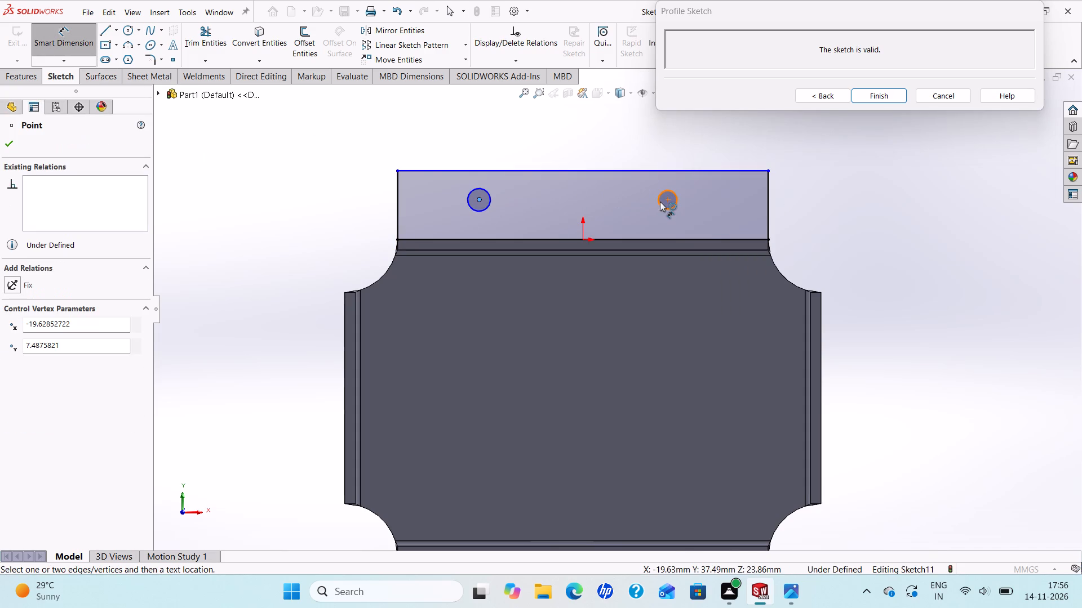
click(666, 201)
click(623, 135)
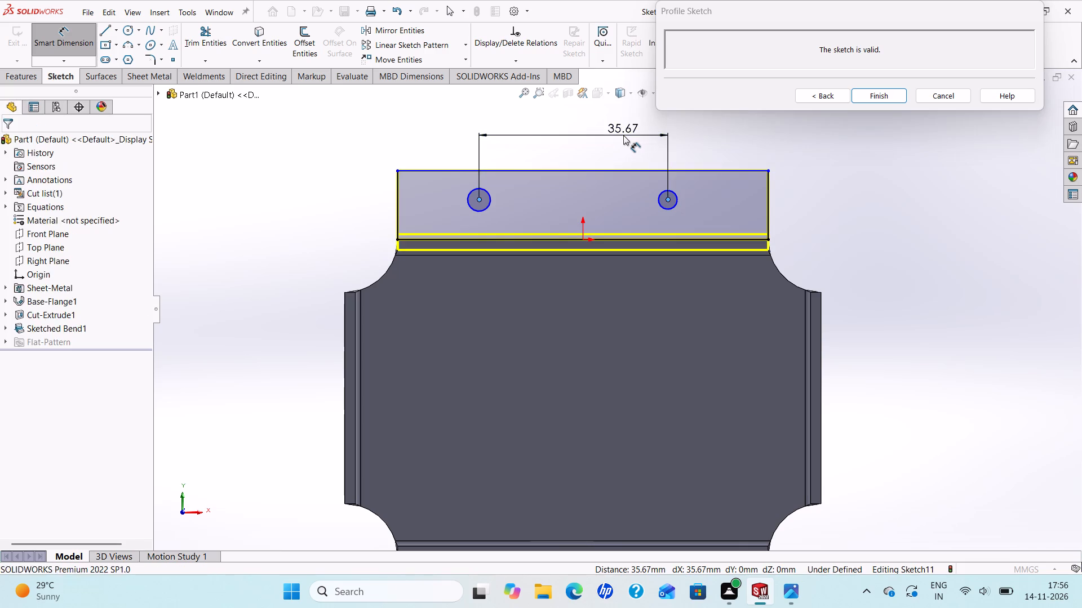
text(40)
key(Return)
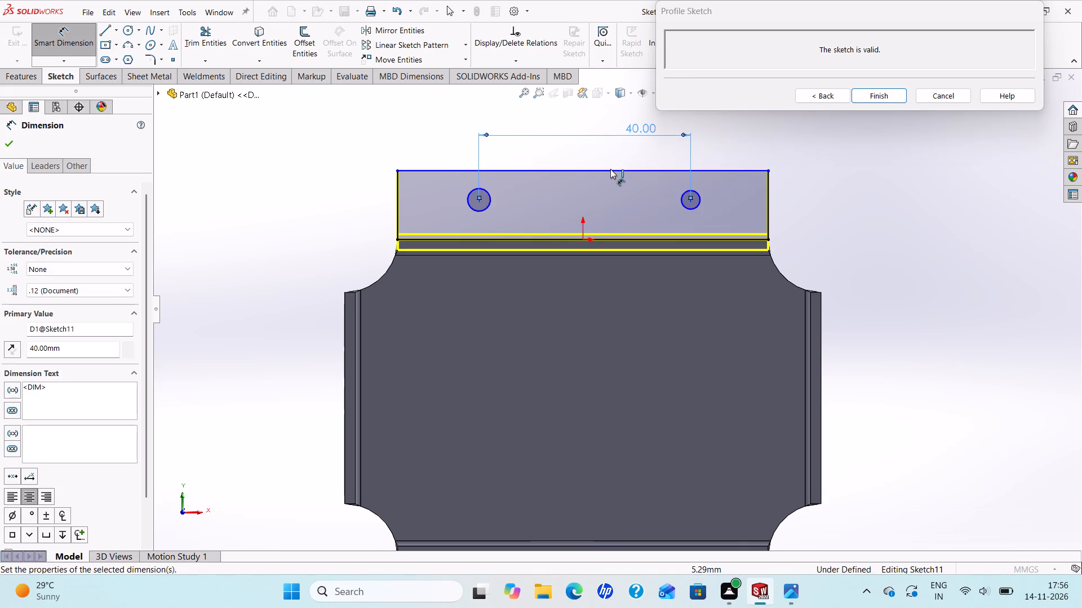
ctrl+click(398, 200)
ctrl+click(480, 199)
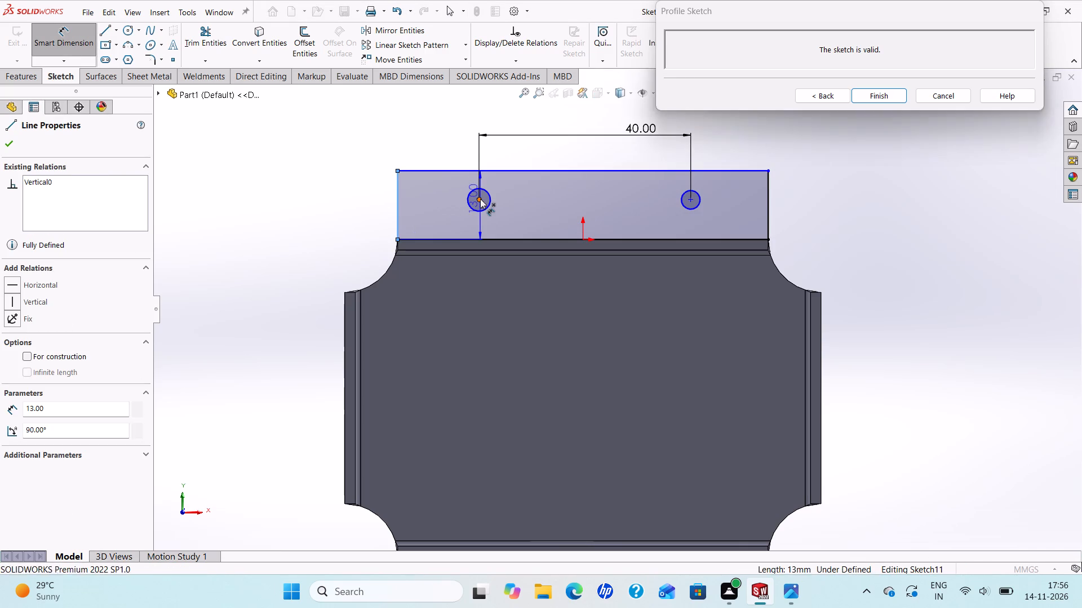
click(453, 144)
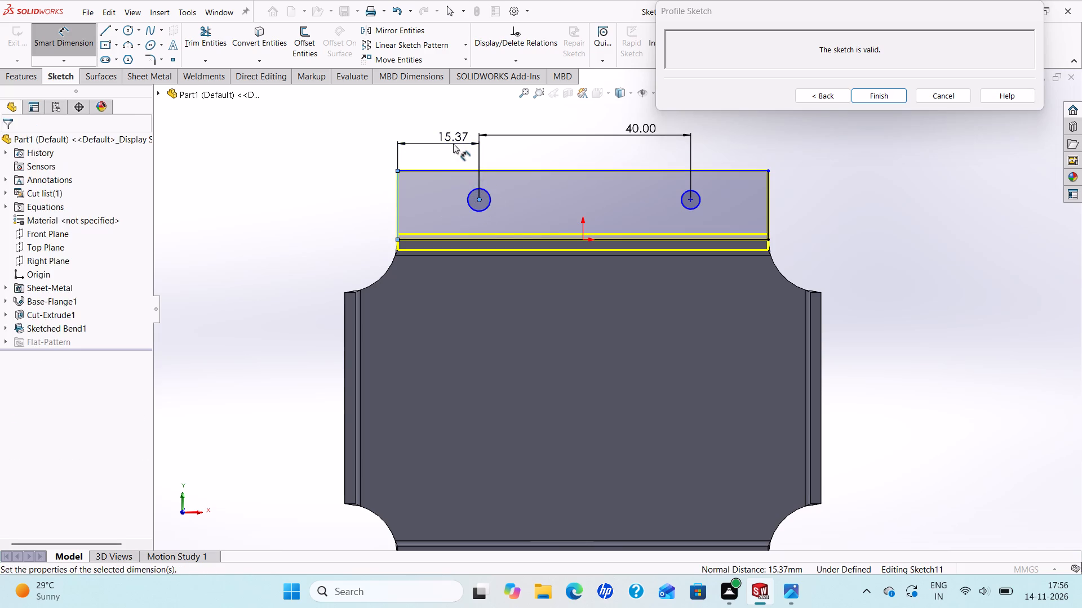
text(15)
key(Return)
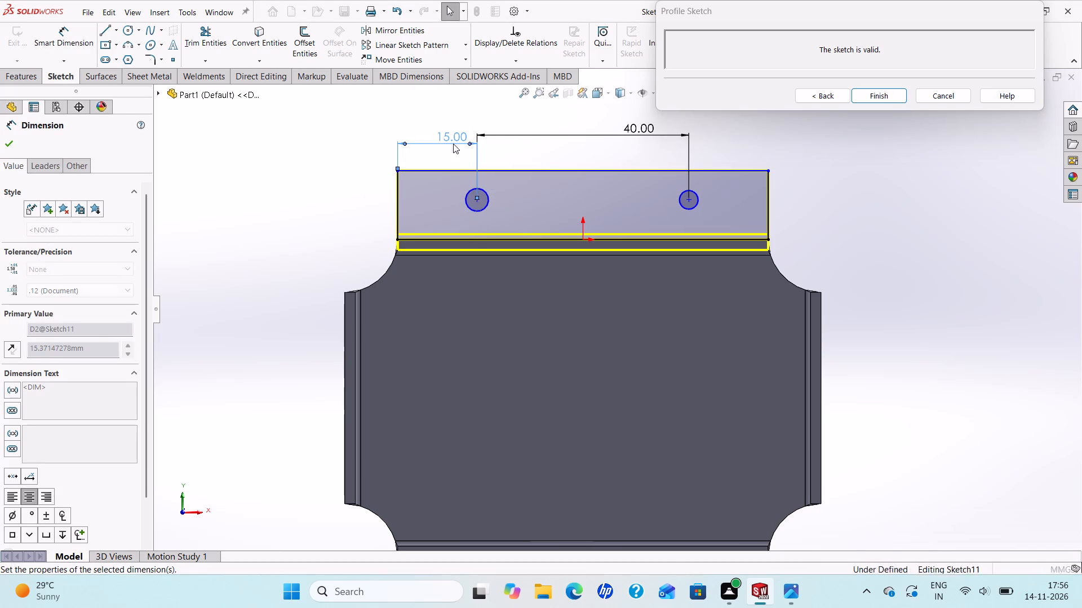
ctrl+click(689, 199)
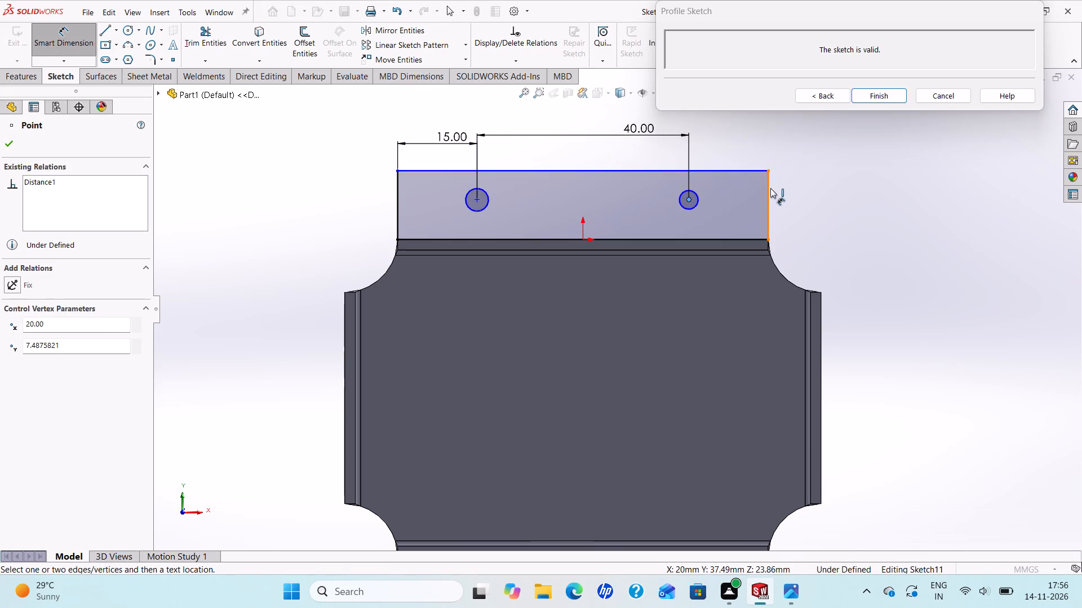
ctrl+click(770, 188)
click(755, 145)
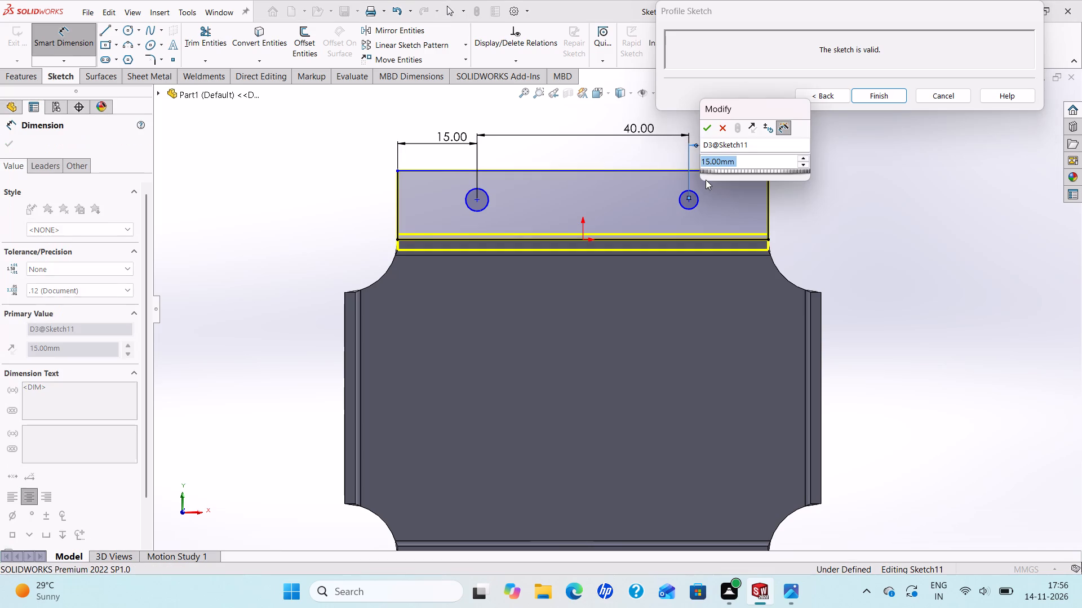
click(704, 131)
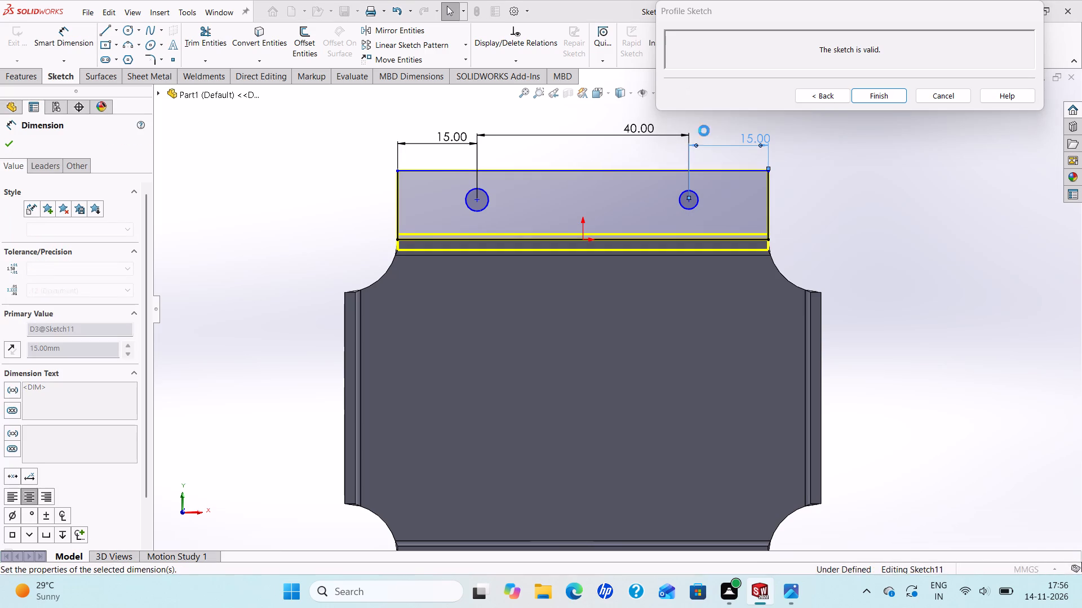
Set the diameter of both flange circles to 5 mm.
click(469, 203)
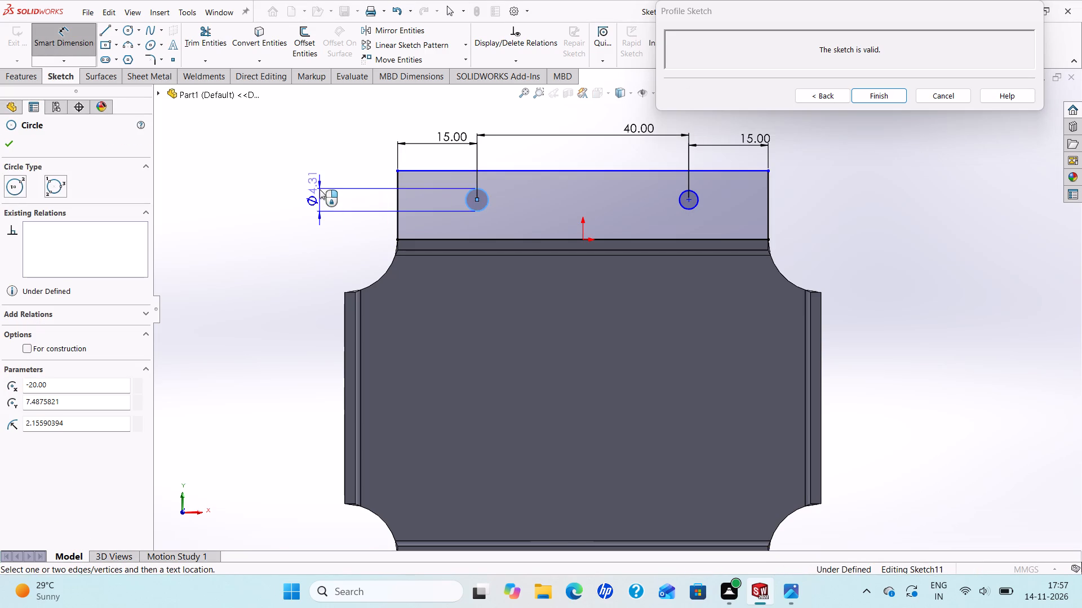
click(308, 177)
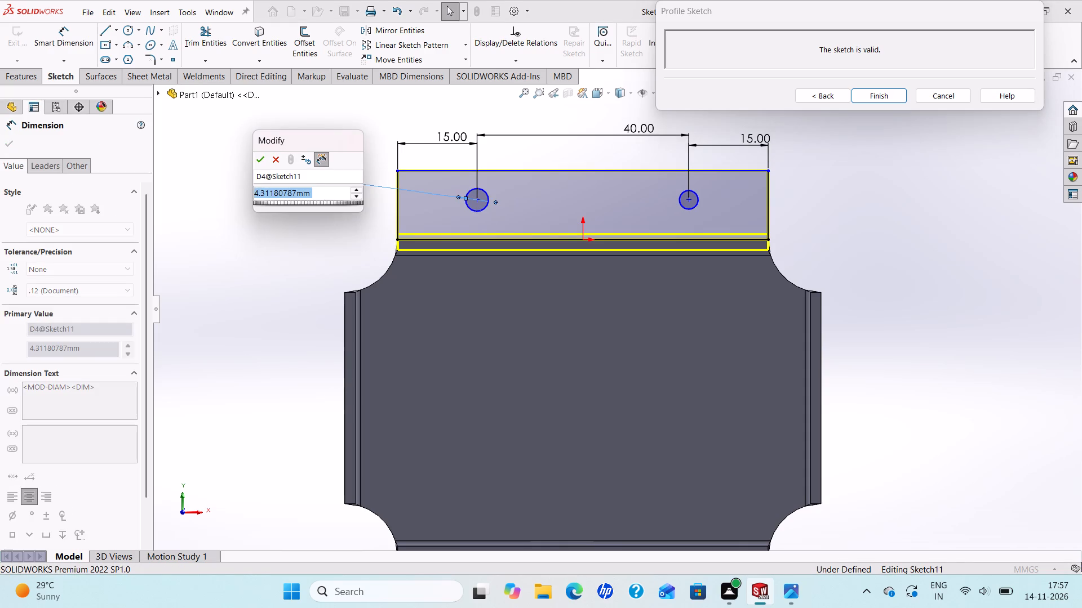
key(5)
key(Return)
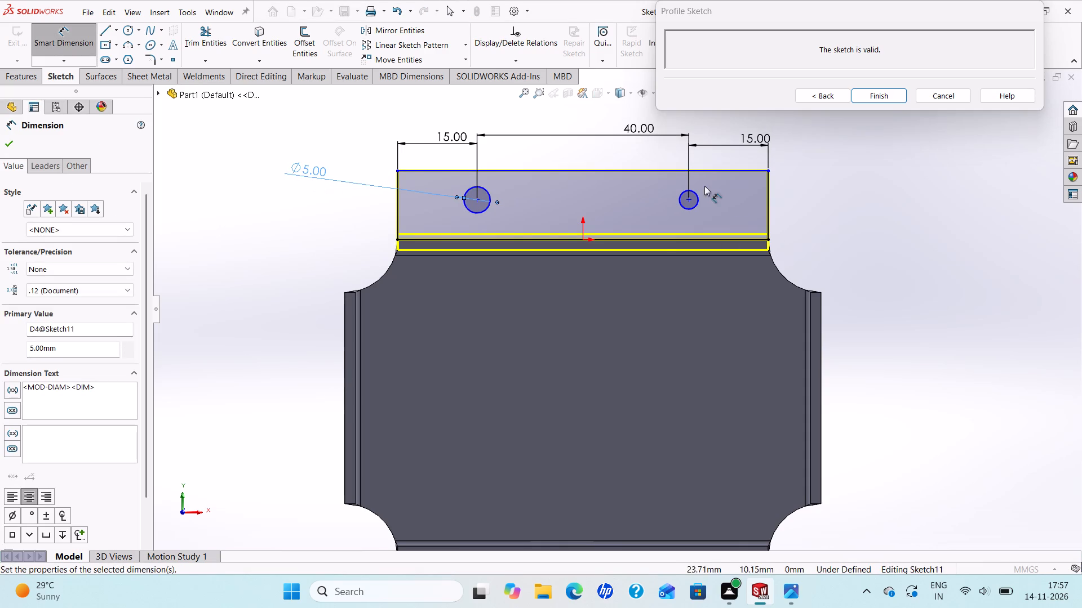
click(694, 195)
click(859, 172)
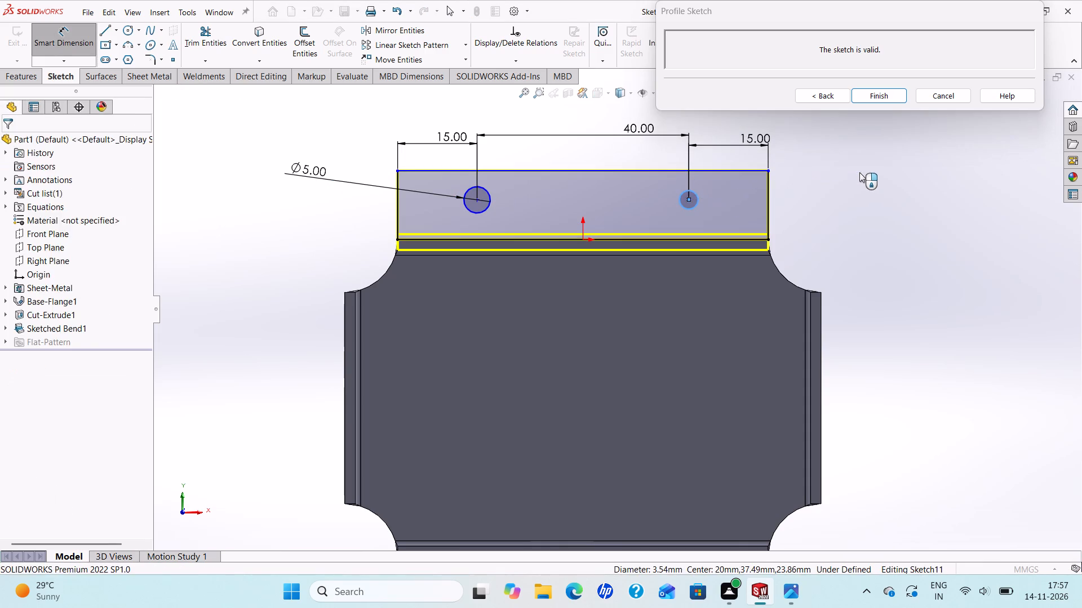
key(5)
key(Return)
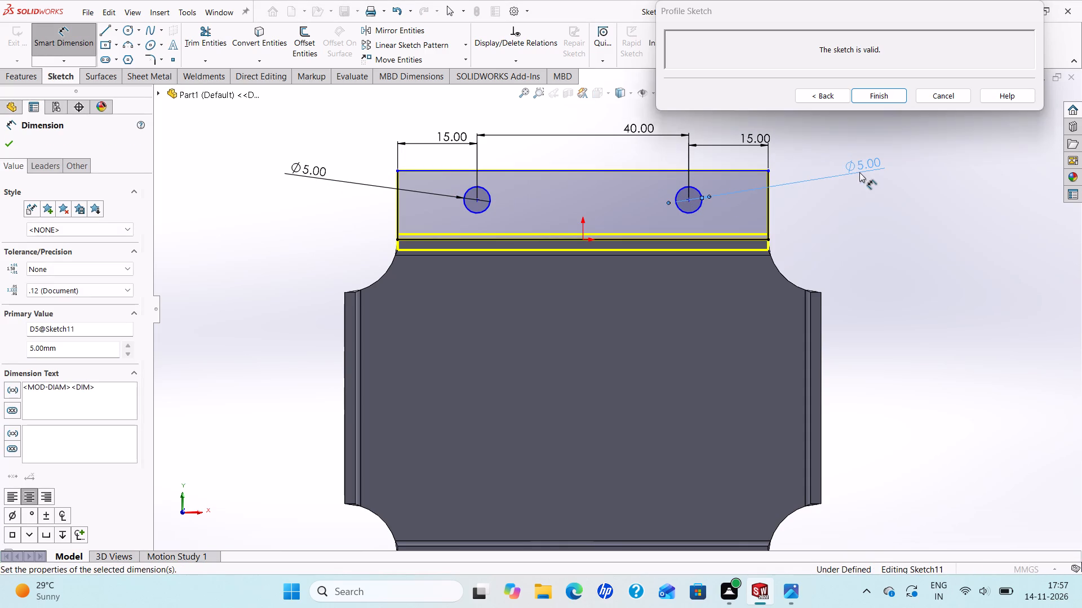
click(6, 145)
Dimension the flange profile's side edge to 15 mm and finish the profile sketch.
click(76, 34)
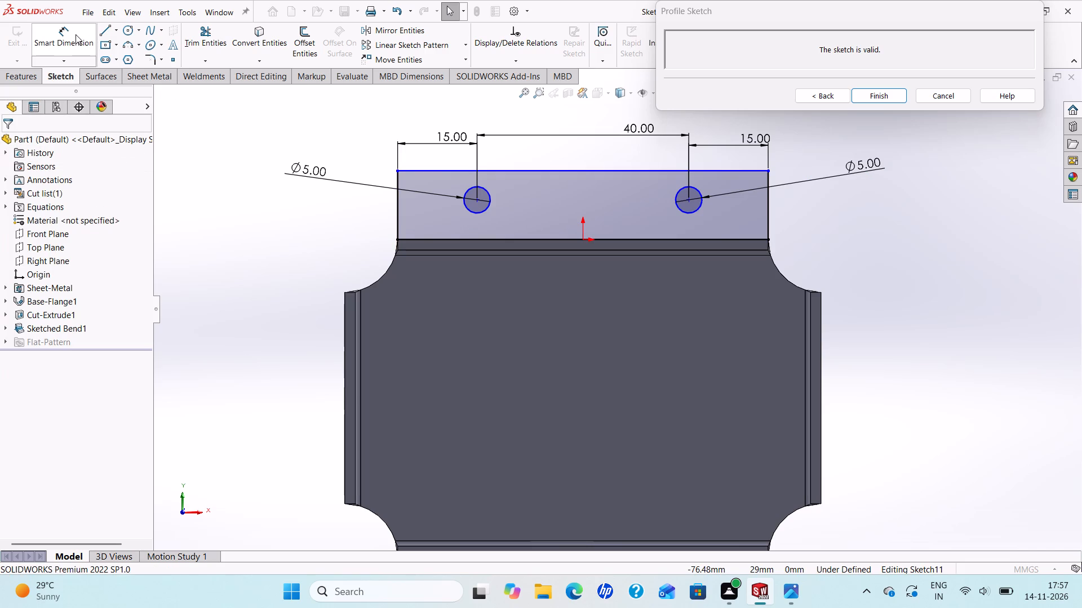
click(398, 214)
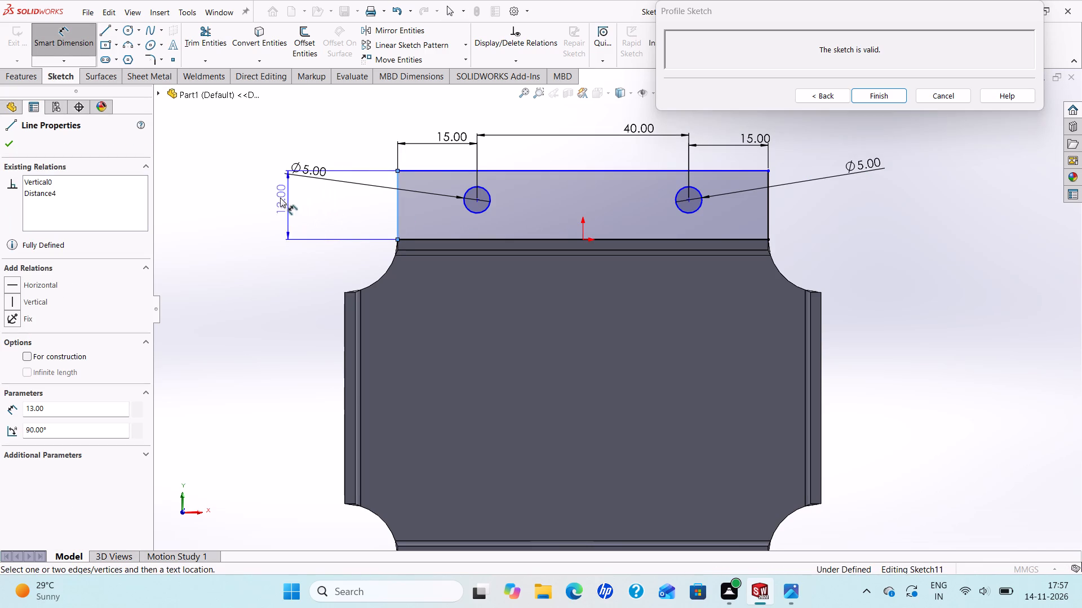
click(241, 196)
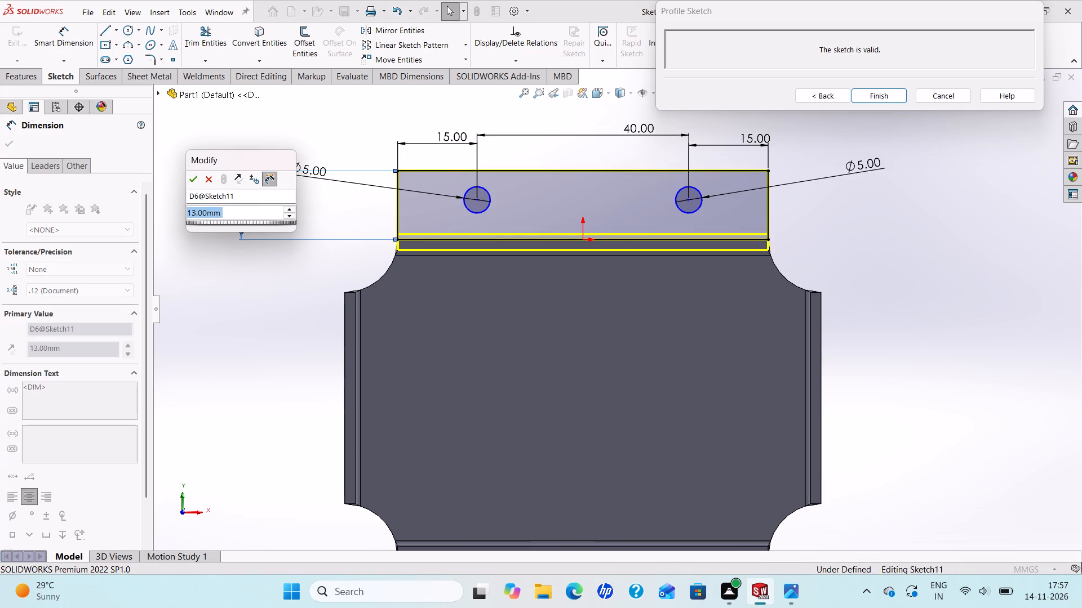
text(15)
key(Return)
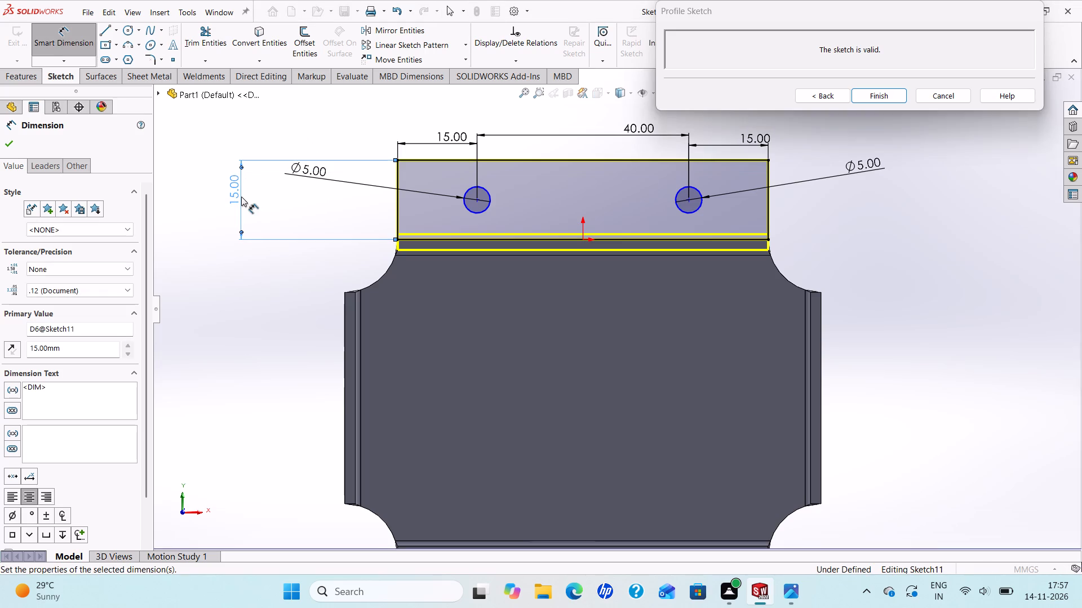
click(7, 145)
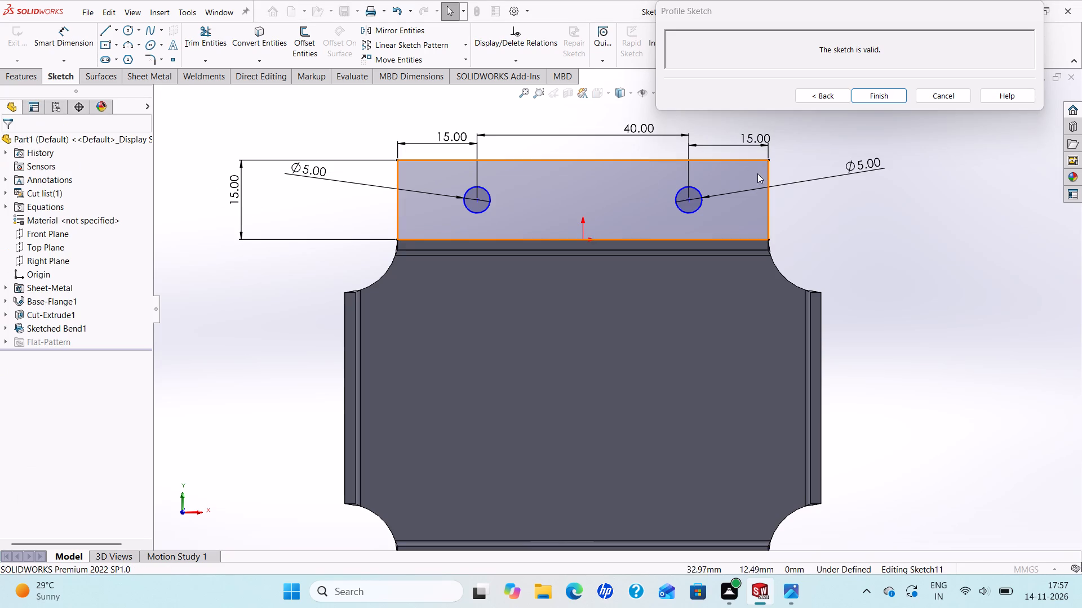
click(892, 97)
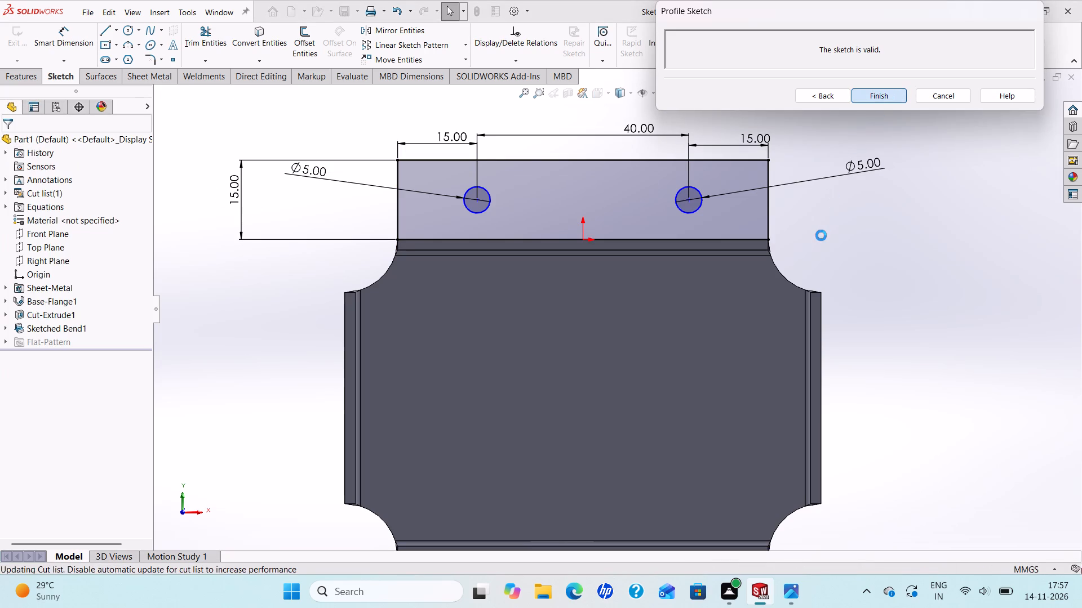
Start an edge flange on the outer edge of the folded arm opposite the holed flange, at 90 degrees and about 16 mm long.
scroll(679, 287, up, 2)
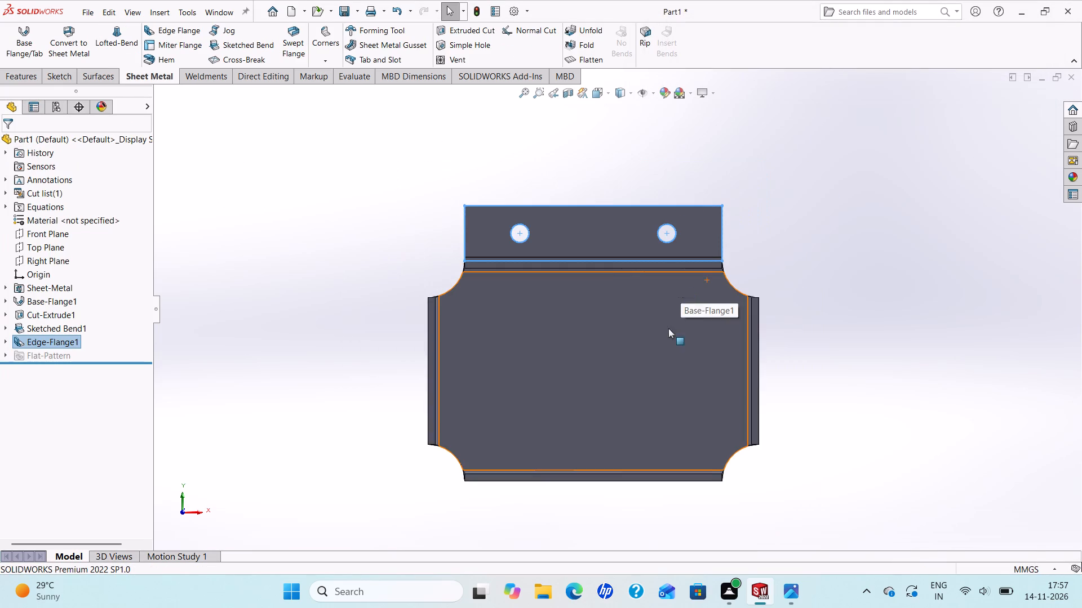
middle_drag(667, 329, 610, 289)
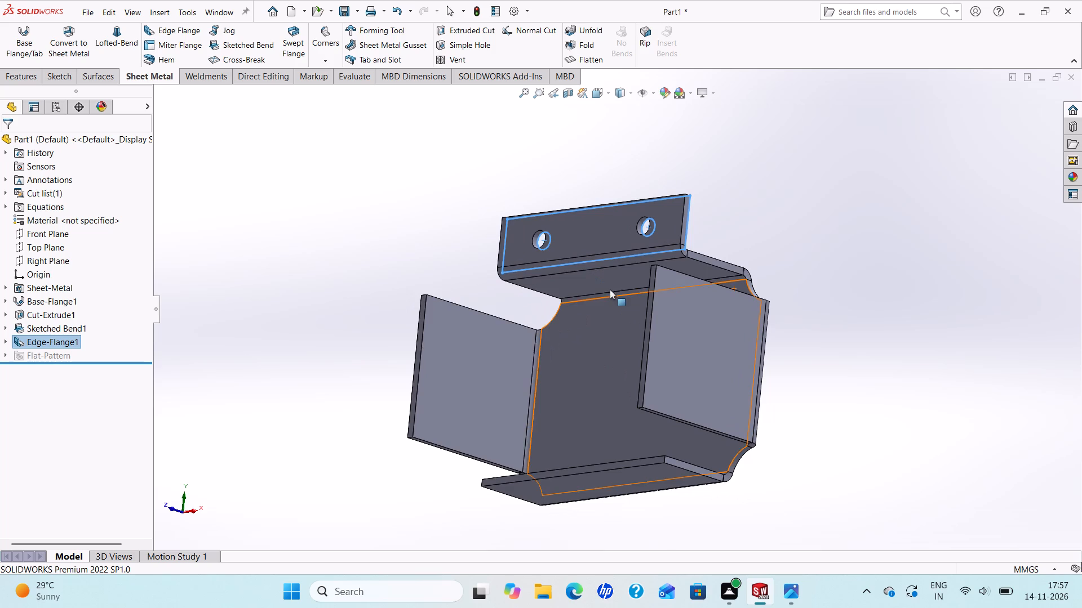
key(Escape)
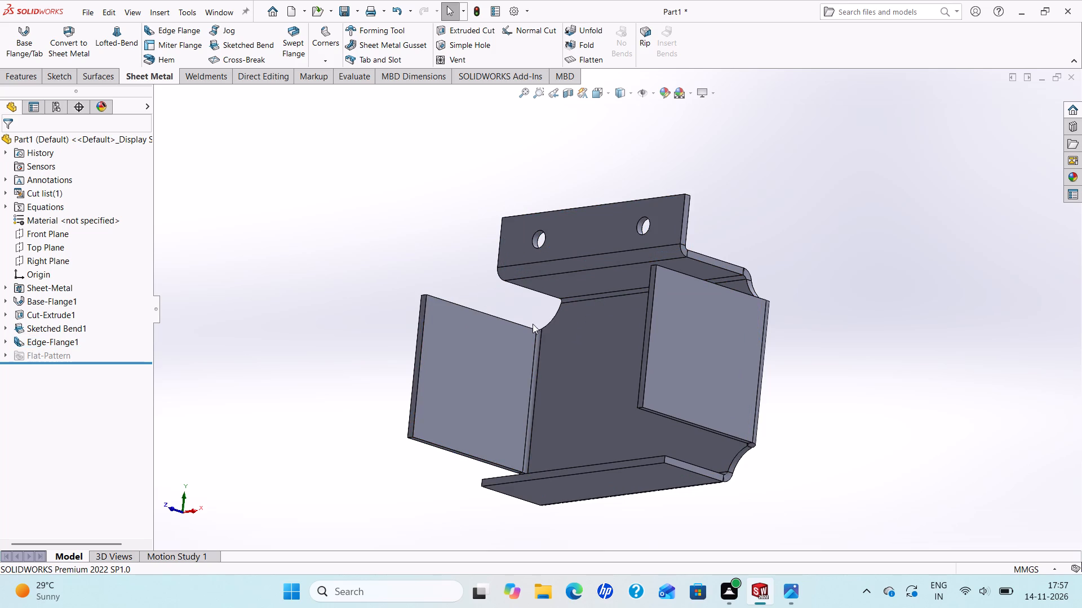
scroll(618, 437, up, 2)
scroll(637, 421, down, 1)
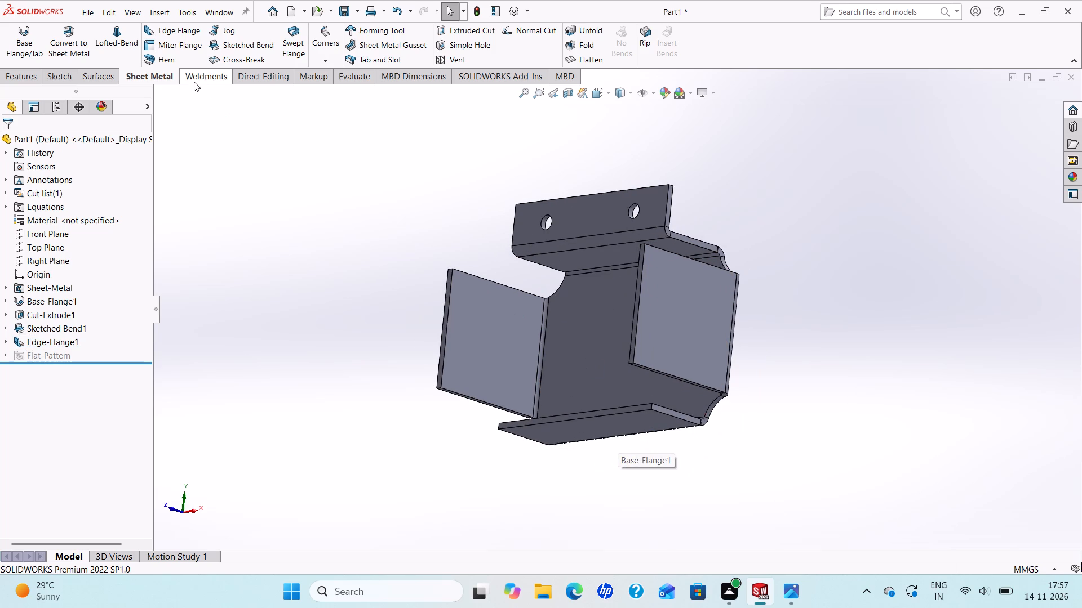
click(177, 29)
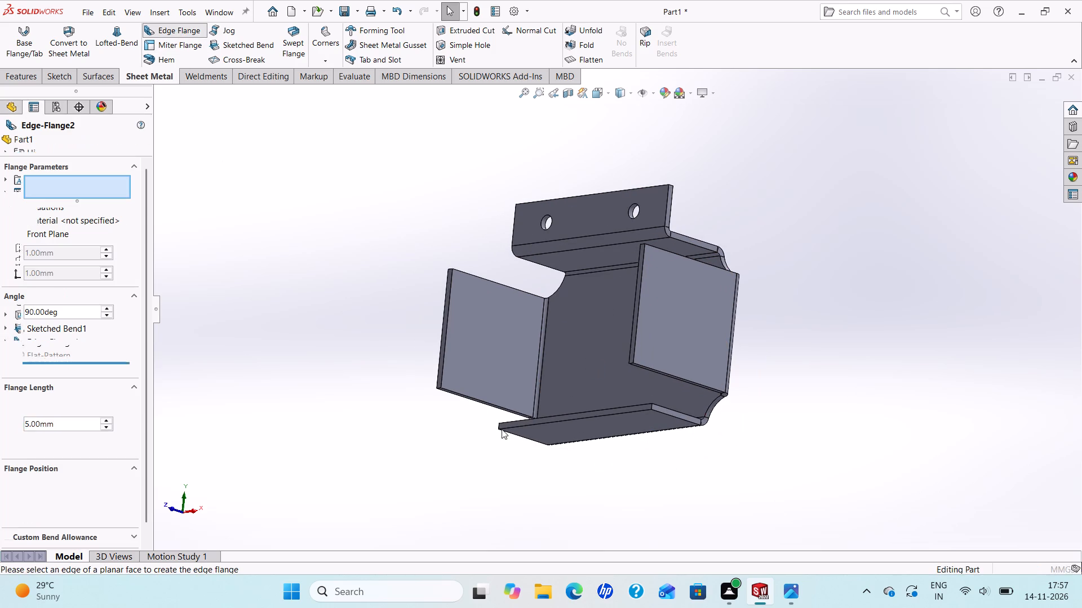
scroll(503, 429, down, 4)
middle_drag(520, 443, 496, 437)
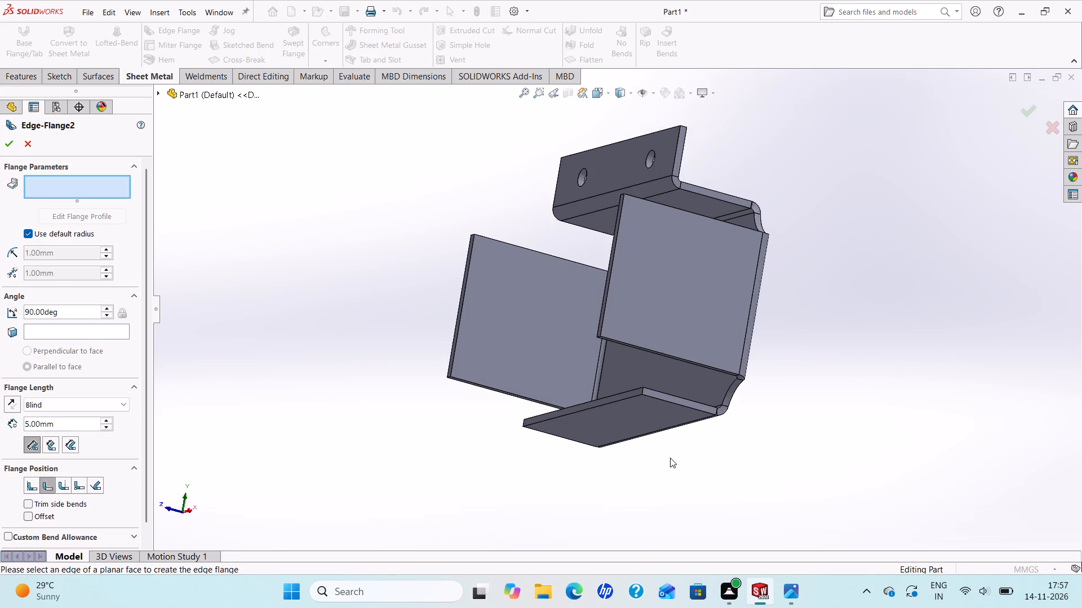
scroll(670, 458, down, 2)
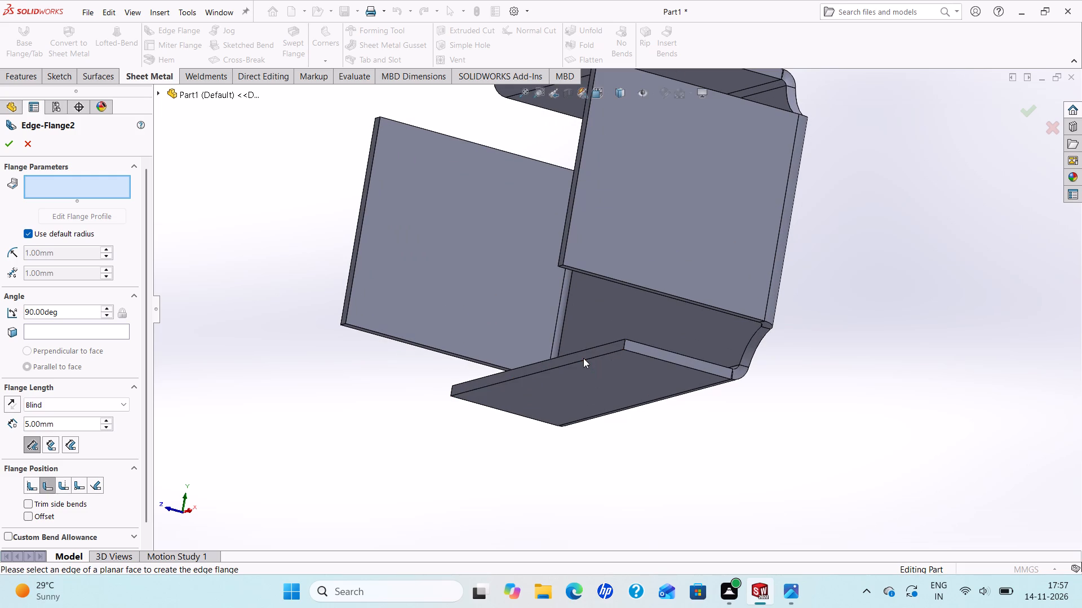
click(576, 363)
click(475, 448)
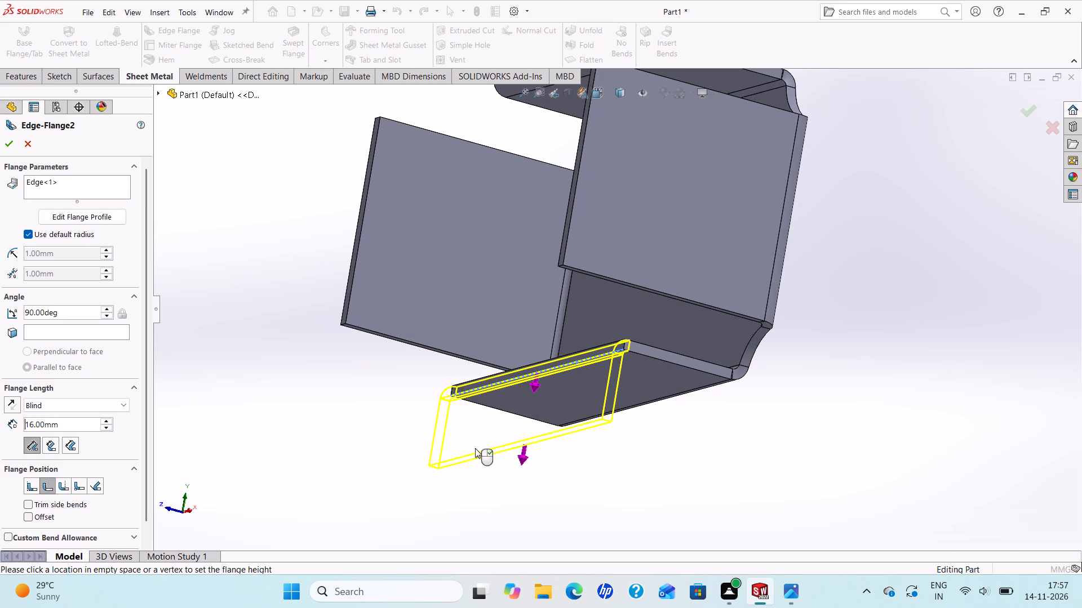
Open the flange profile for editing and sketch two circles, about 6.8 mm and 6.7 mm in diameter, level with each other on the flange.
click(65, 213)
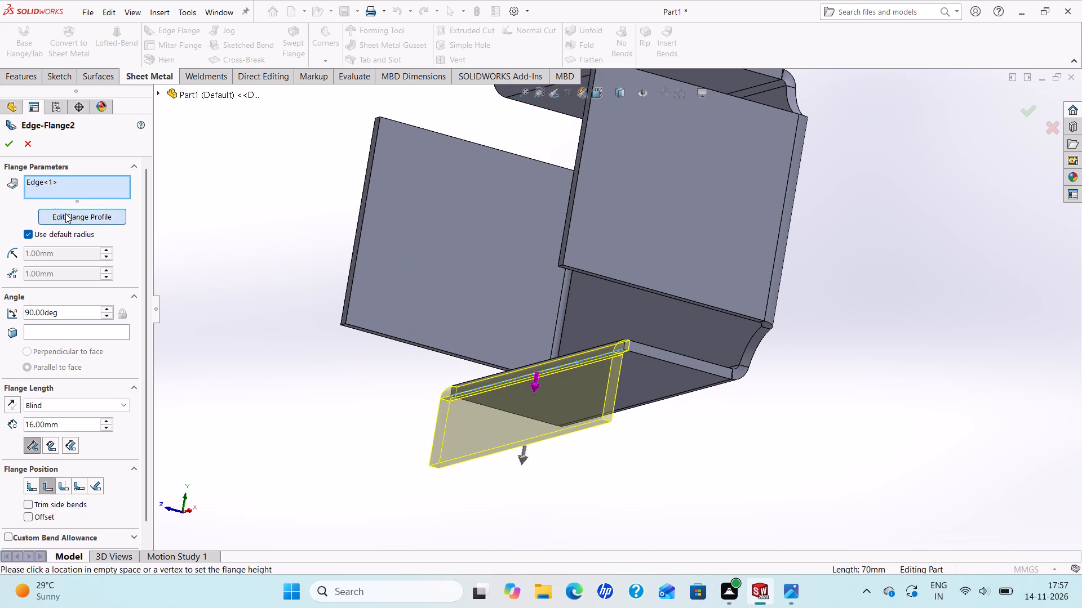
scroll(499, 180, up, 1)
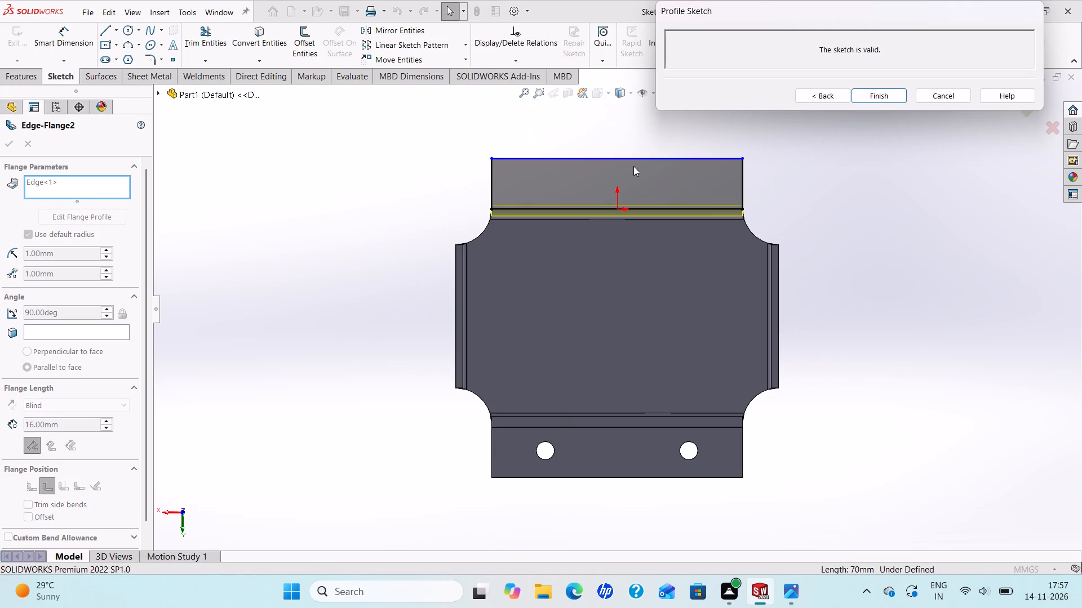
scroll(633, 166, down, 1)
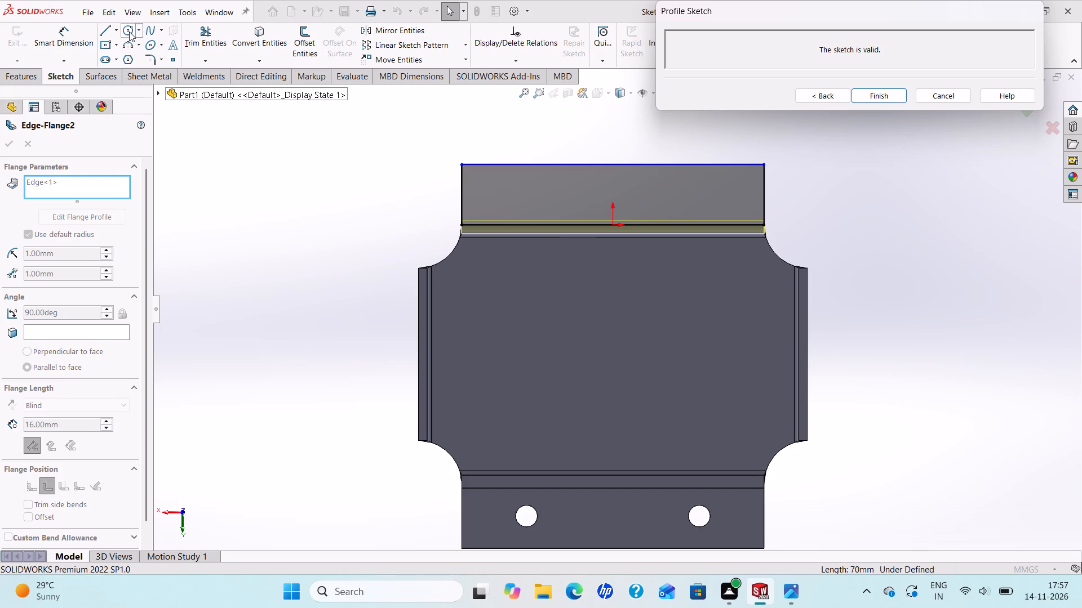
click(129, 32)
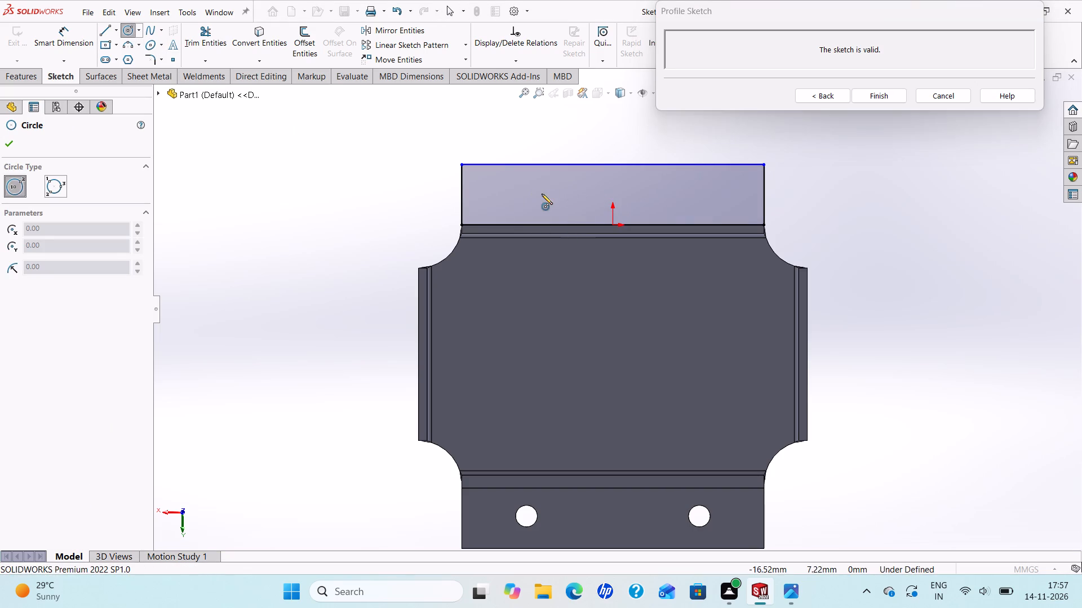
click(542, 194)
click(552, 204)
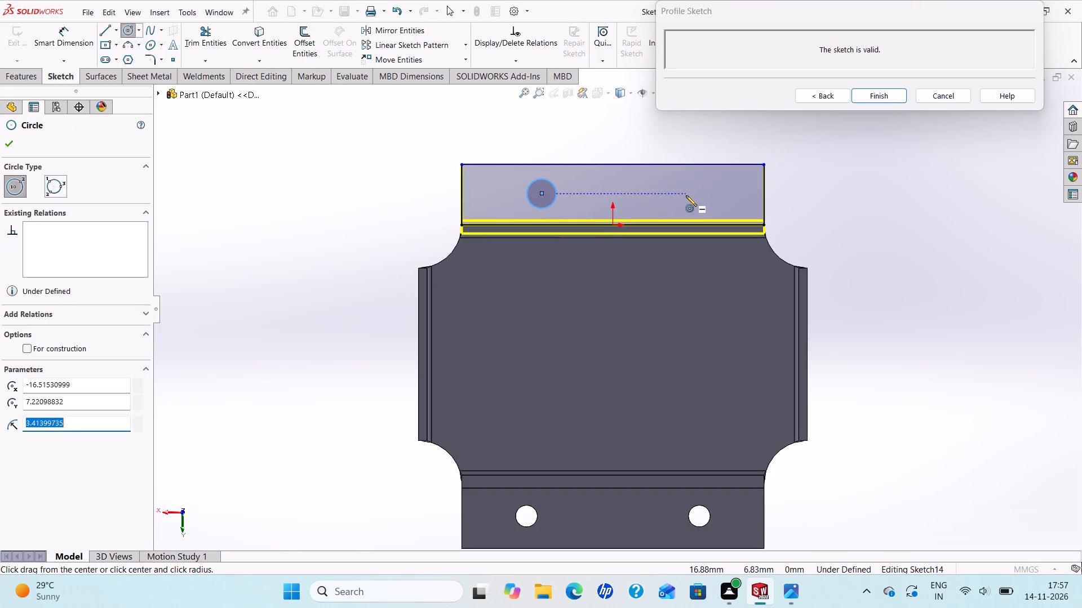
click(686, 195)
click(698, 202)
right_click(698, 202)
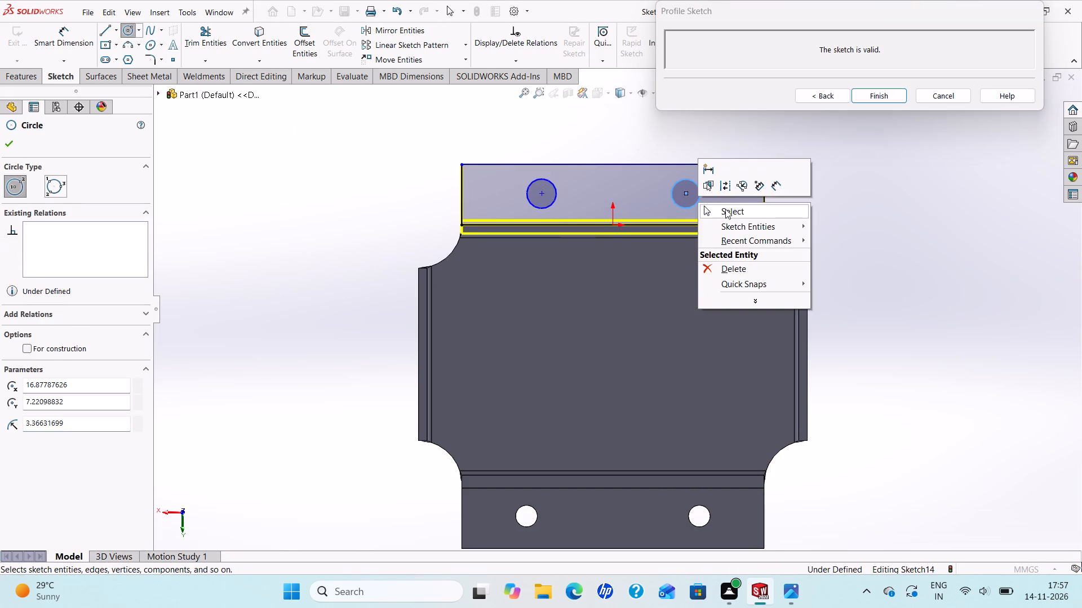
click(725, 209)
Dimension the two circle centres 40 mm apart on the flange profile.
click(63, 36)
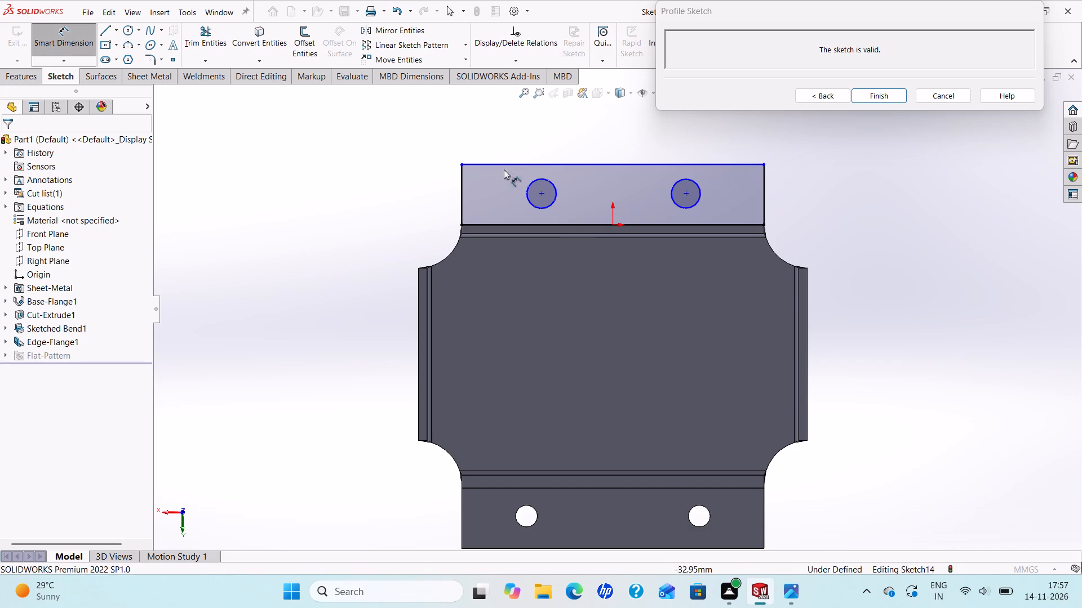
click(541, 195)
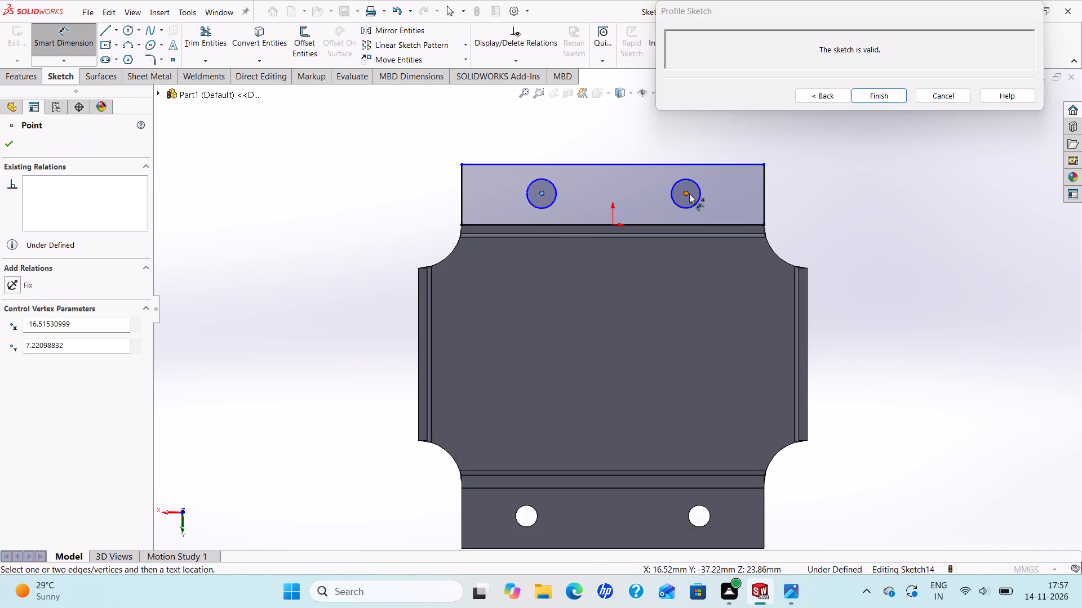
click(689, 194)
click(651, 133)
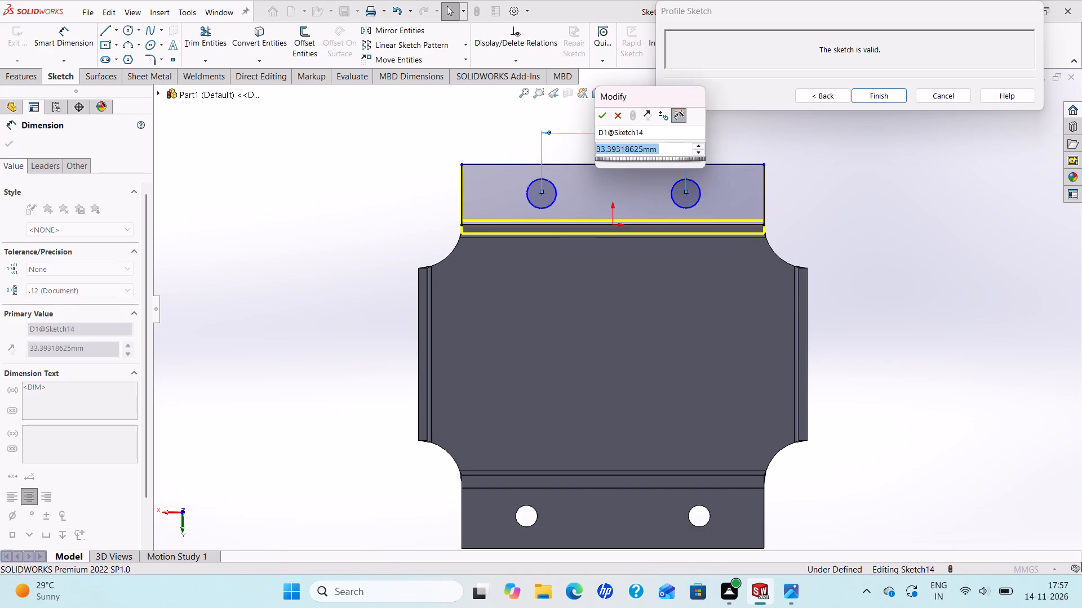
text(40)
key(Return)
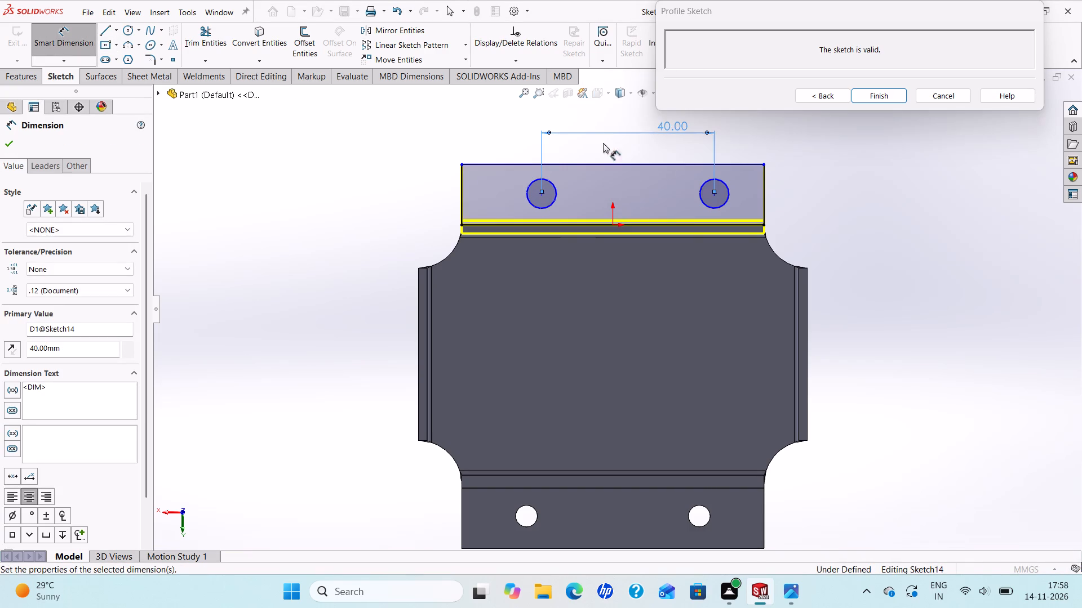
Dimension each circle centre 15 mm from its nearest side edge of the flange profile.
click(539, 195)
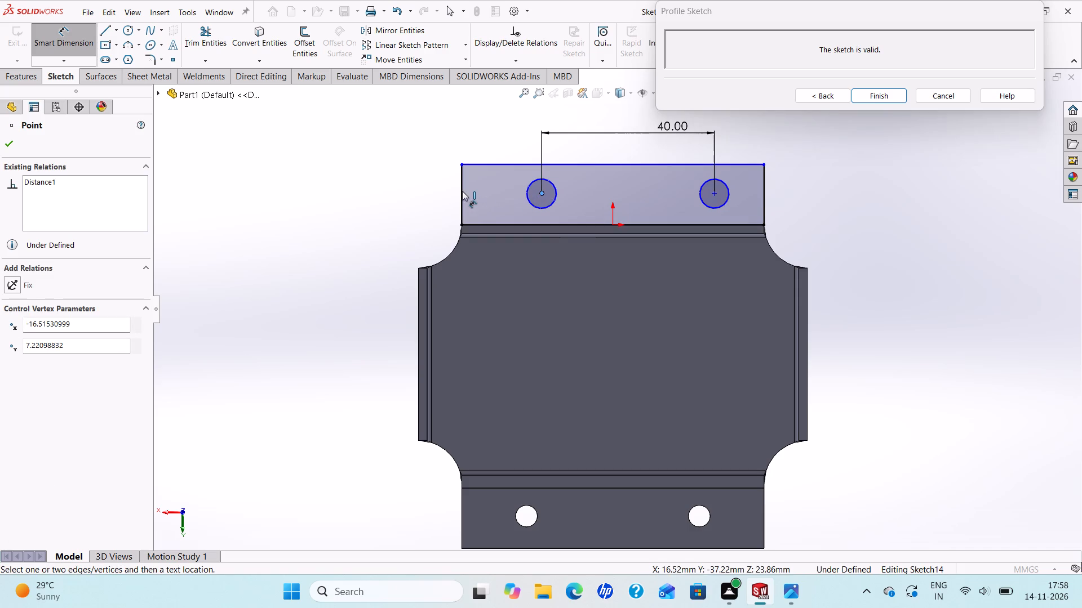
click(460, 191)
click(471, 131)
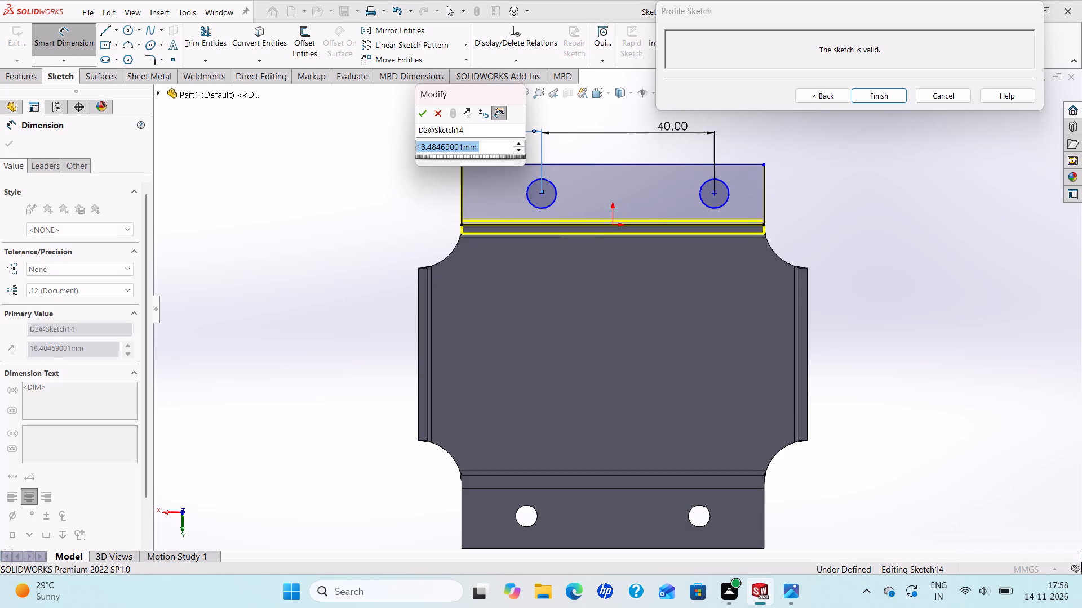
text(15)
key(Return)
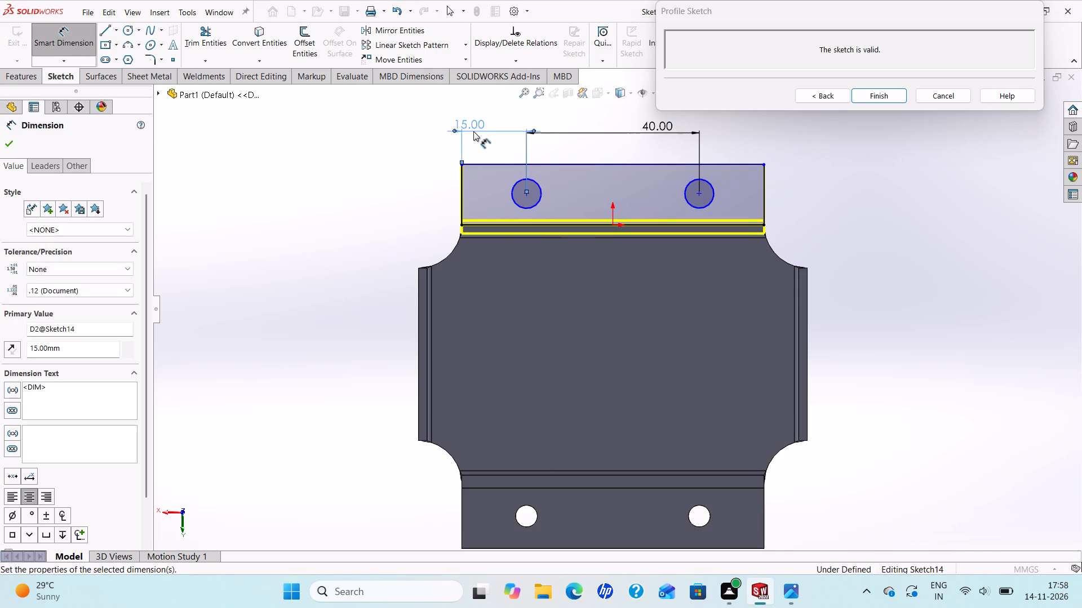
click(702, 193)
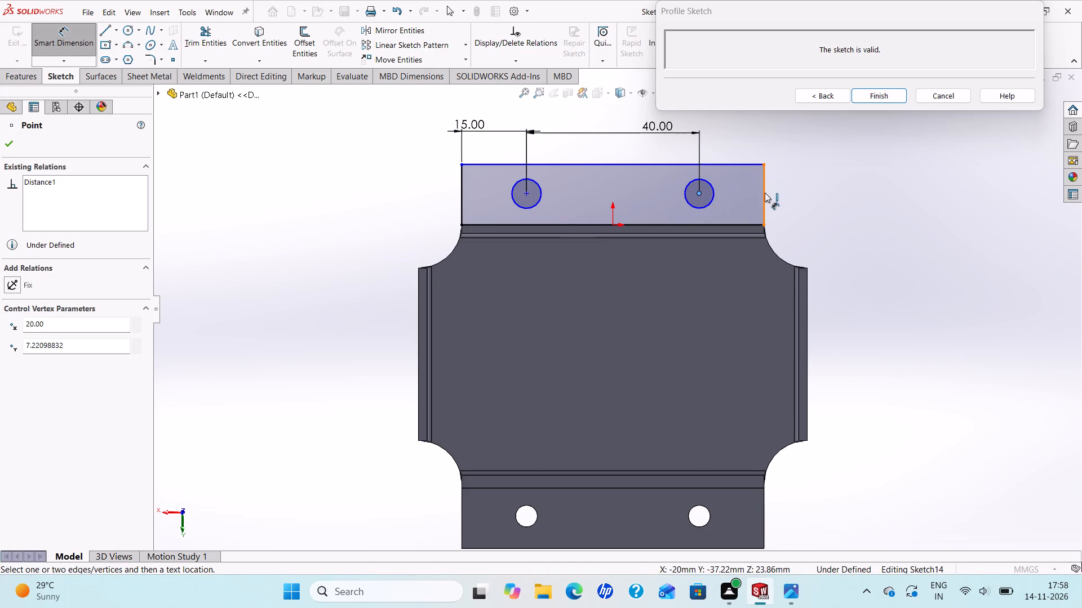
click(765, 193)
click(754, 137)
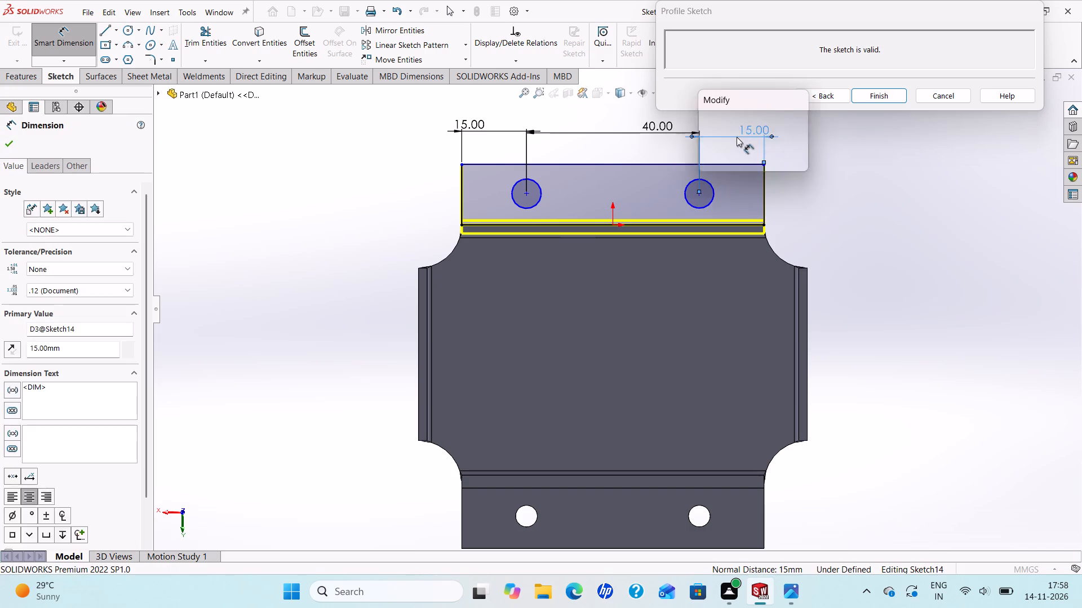
click(705, 123)
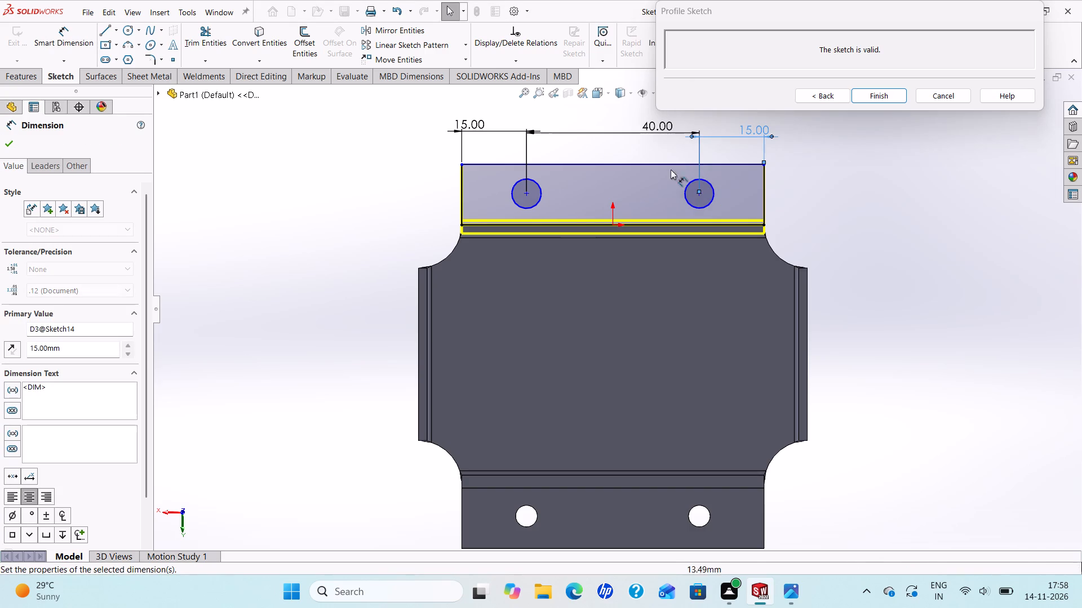
Dimension the centre of one flange circle 7 mm from the profile's outer edge.
click(525, 194)
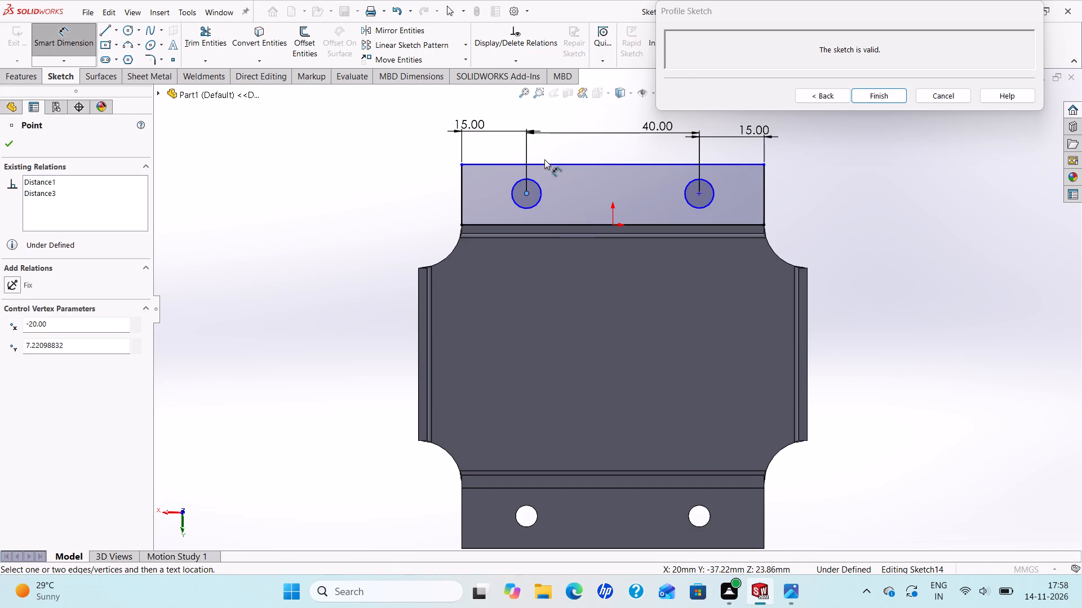
click(543, 162)
click(379, 152)
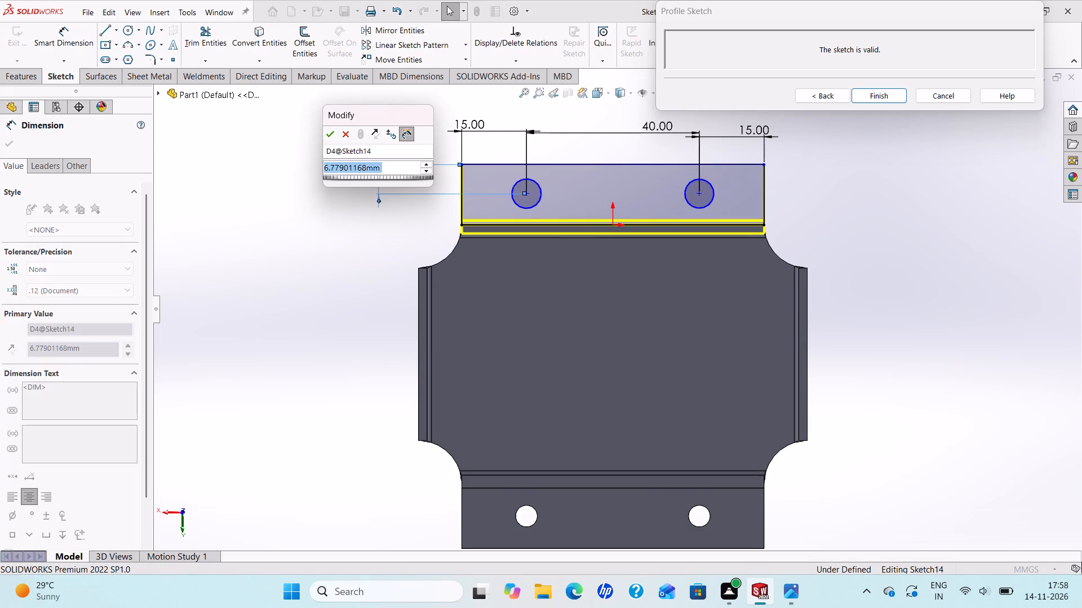
key(7)
key(Return)
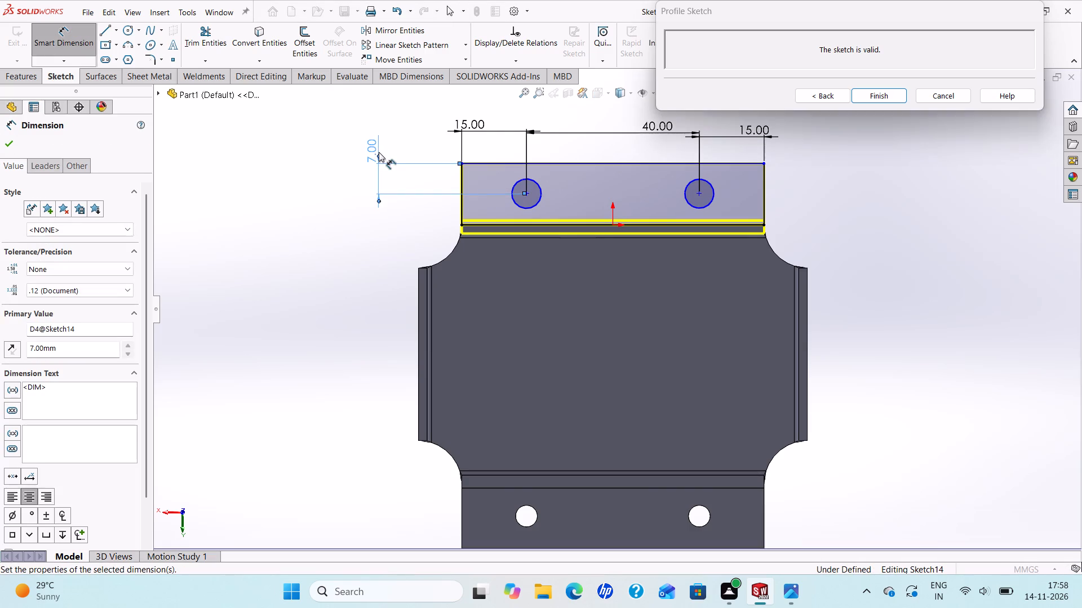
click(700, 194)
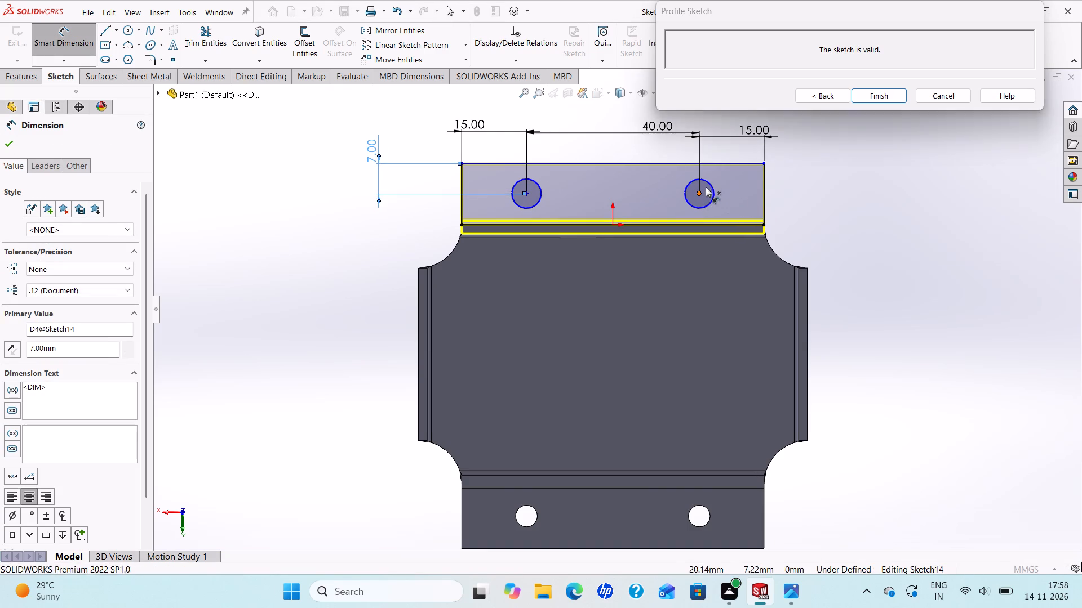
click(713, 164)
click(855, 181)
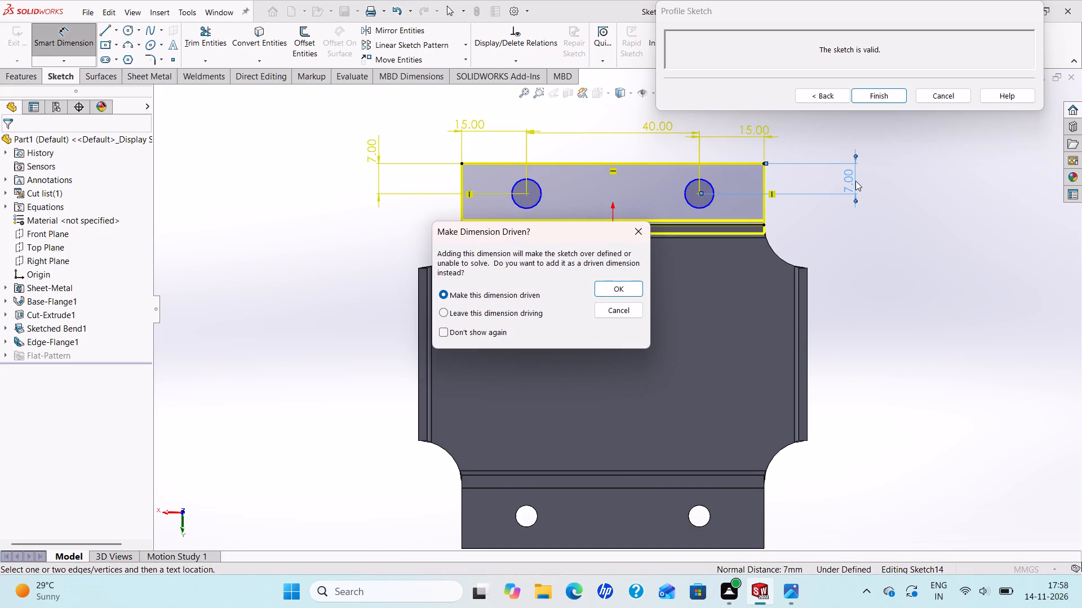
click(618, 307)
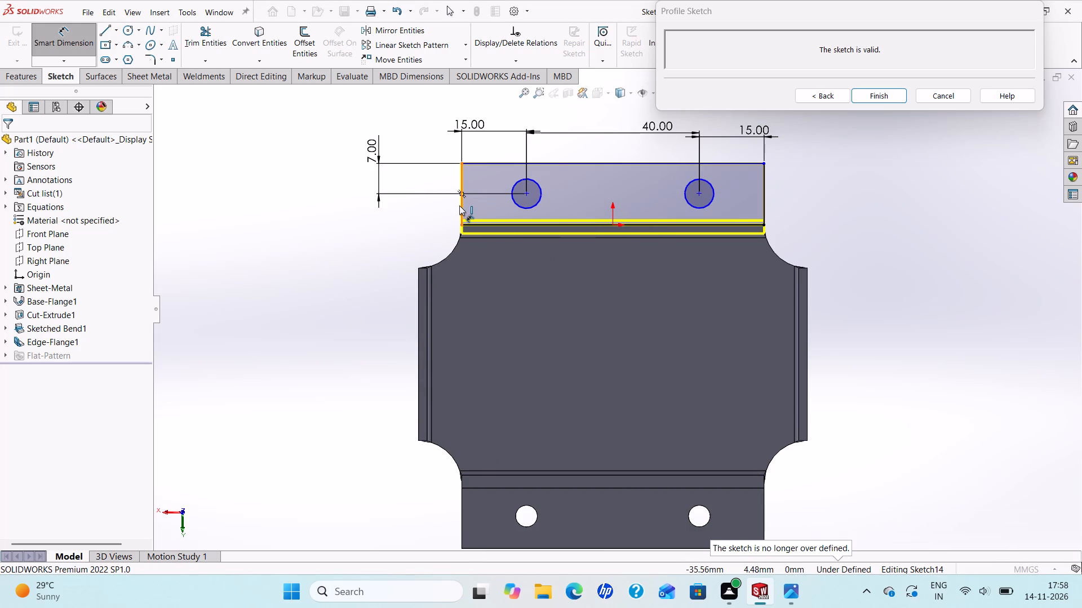
Dimension the flange profile's side edge to 15 mm and finish the profile sketch.
click(459, 205)
click(315, 190)
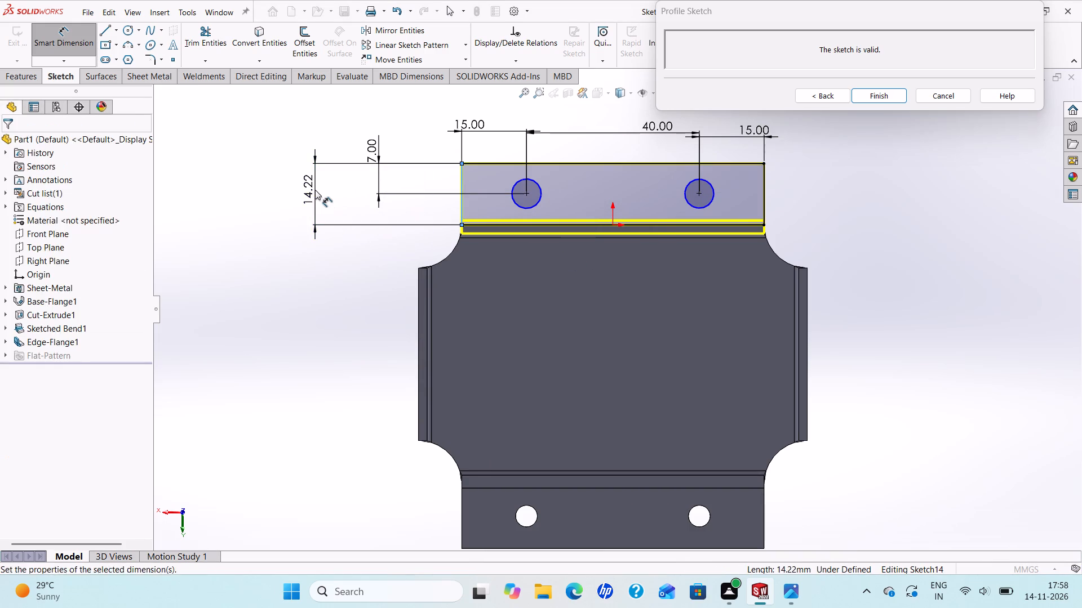
text(15)
key(Return)
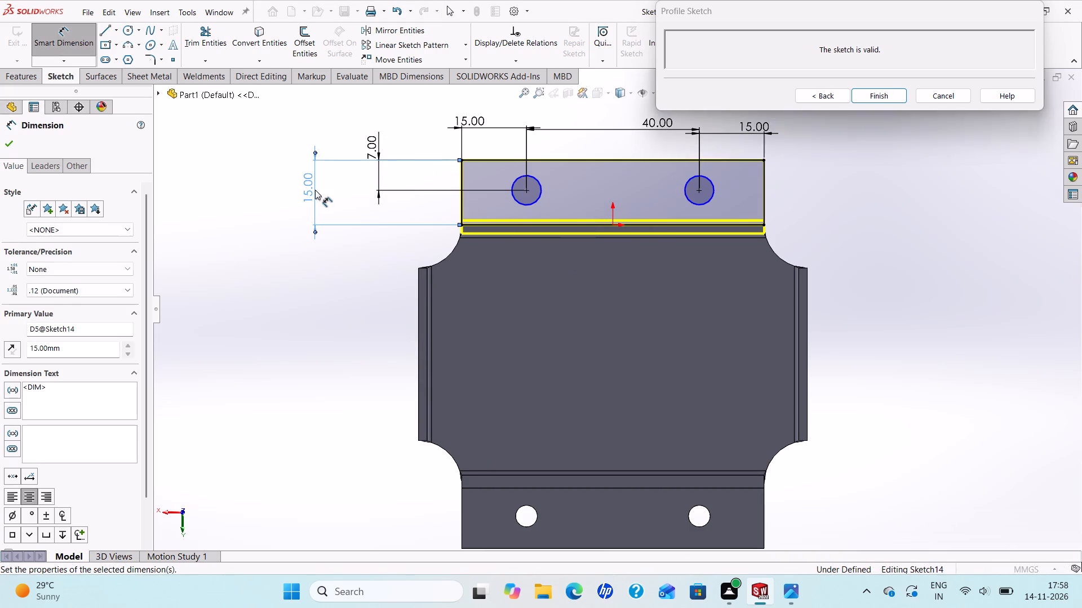
click(10, 144)
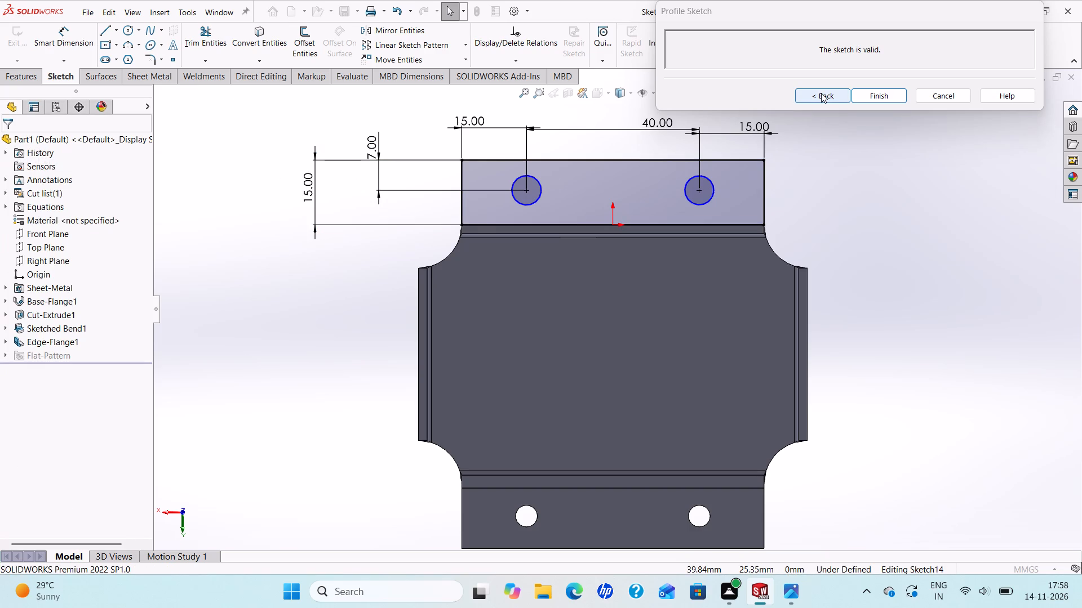
click(864, 97)
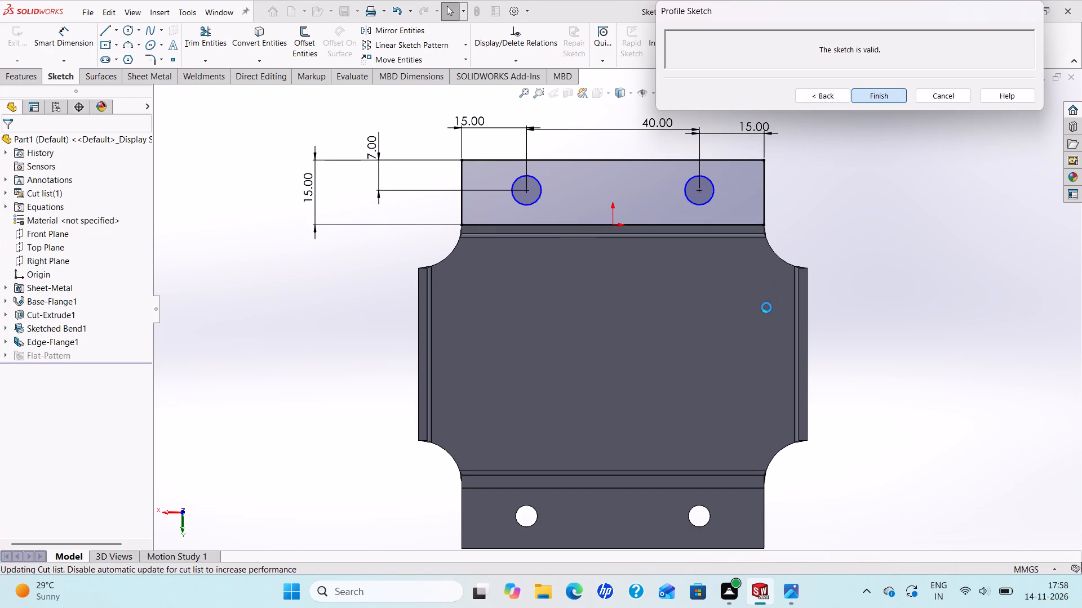
scroll(731, 313, up, 2)
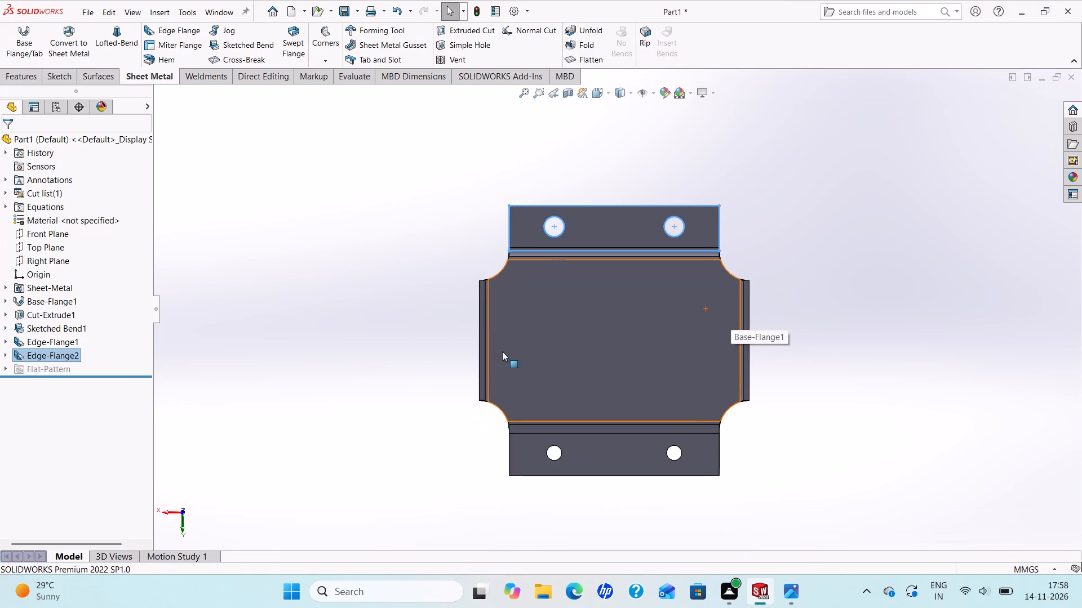
Reopen the second edge flange's profile sketch and dimension one hole circle to 5 mm diameter.
scroll(631, 277, down, 2)
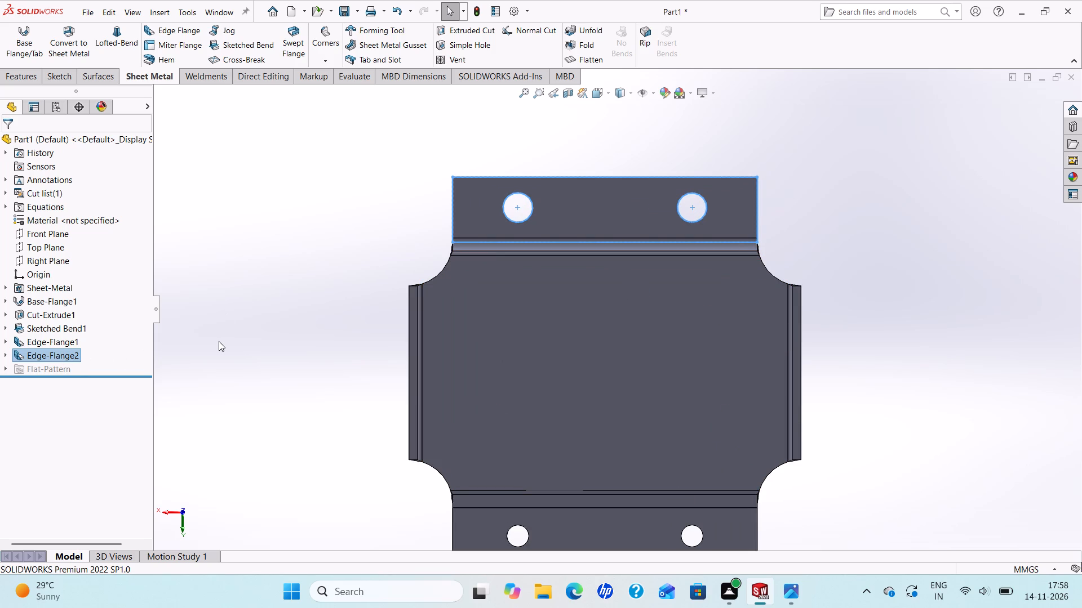
key(Escape)
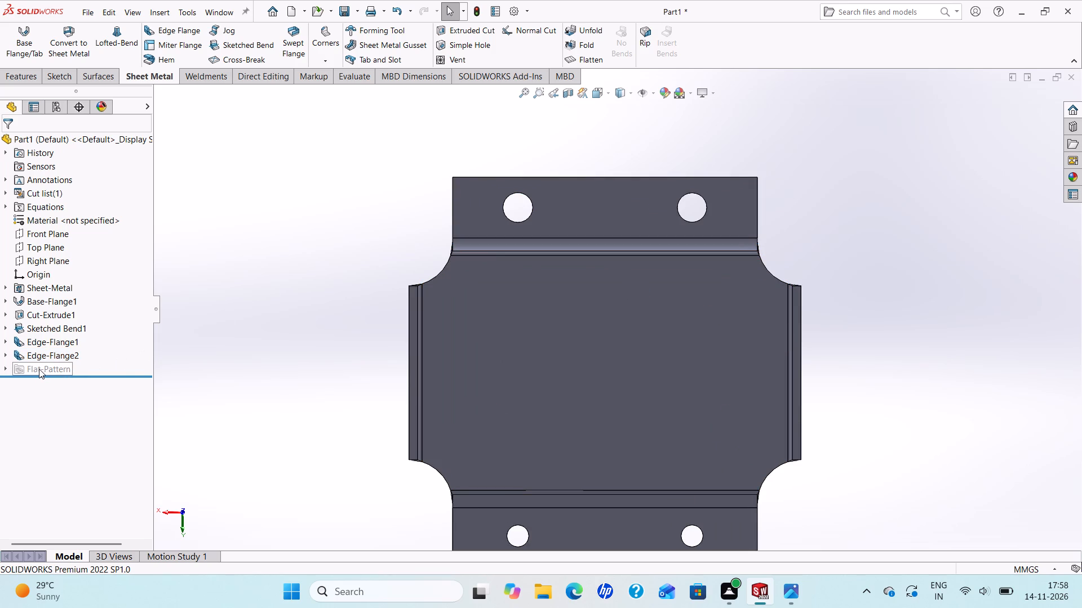
right_click(42, 355)
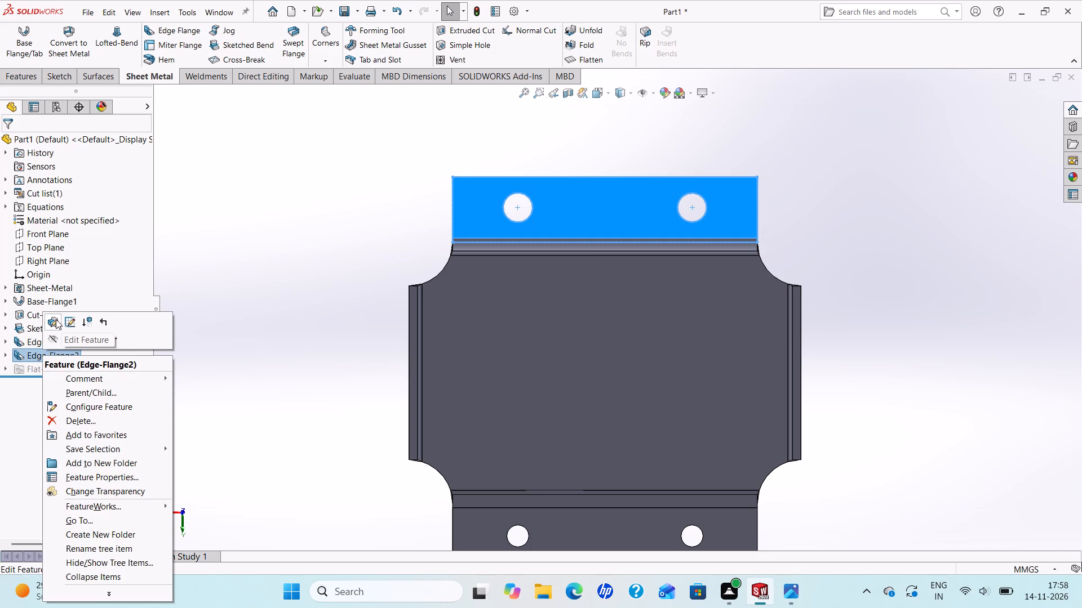
click(65, 320)
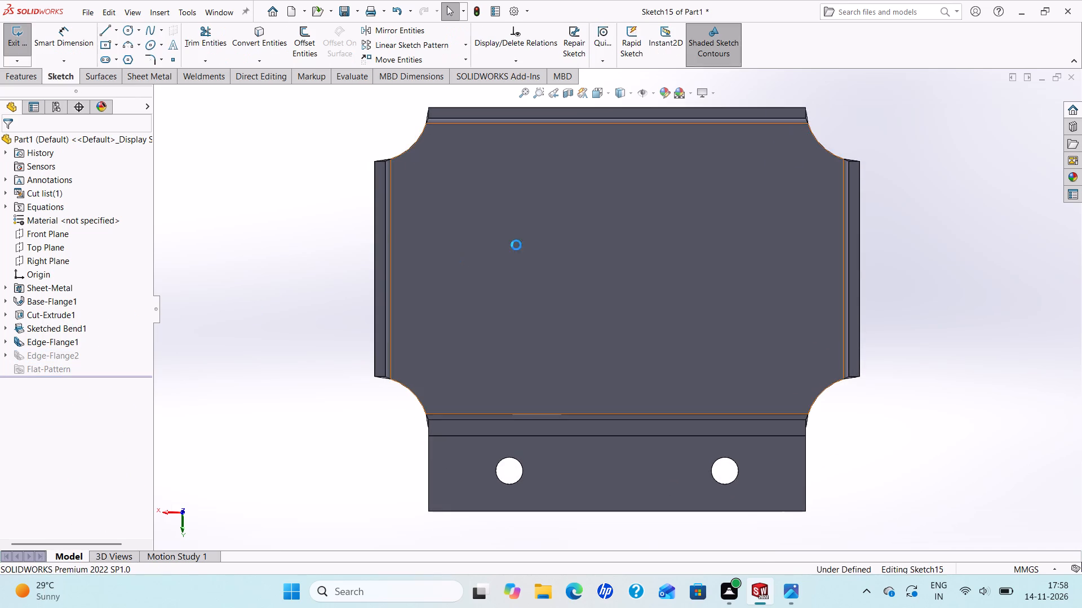
scroll(654, 249, up, 3)
scroll(655, 166, down, 2)
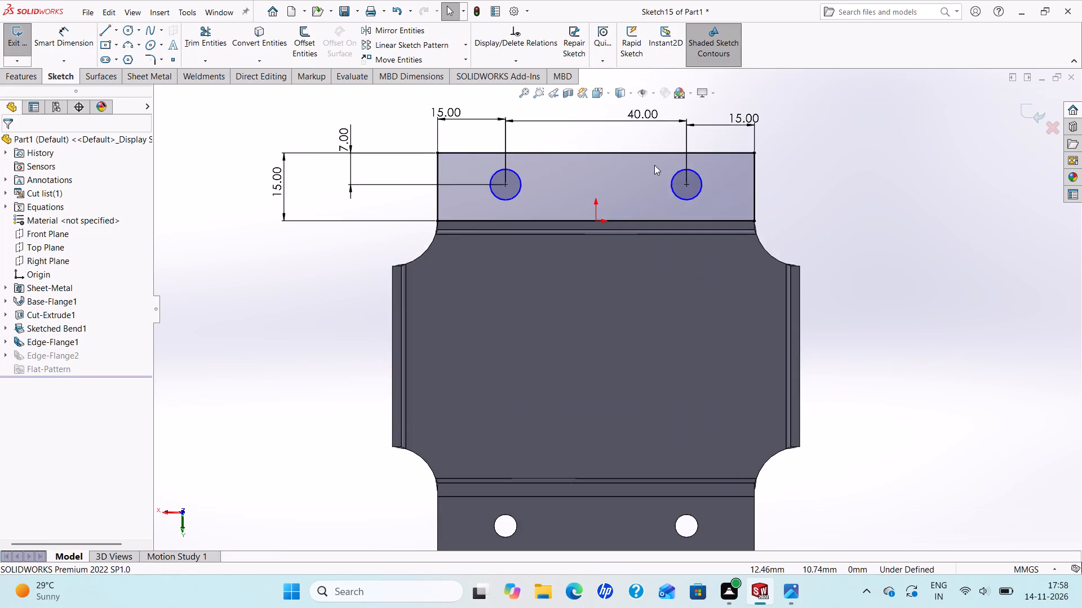
scroll(649, 166, up, 2)
click(60, 38)
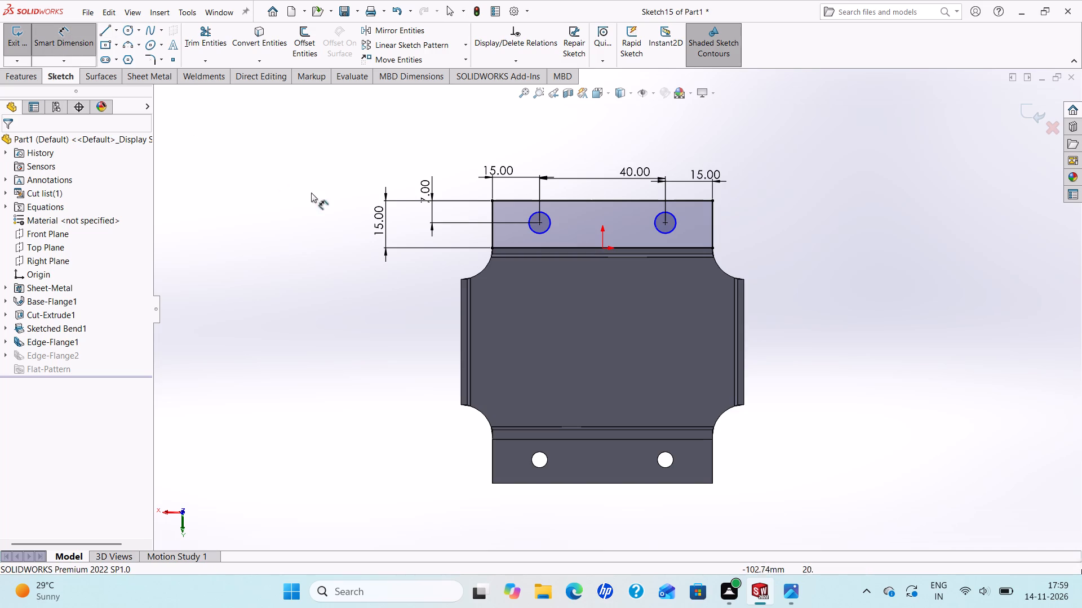
scroll(529, 216, down, 3)
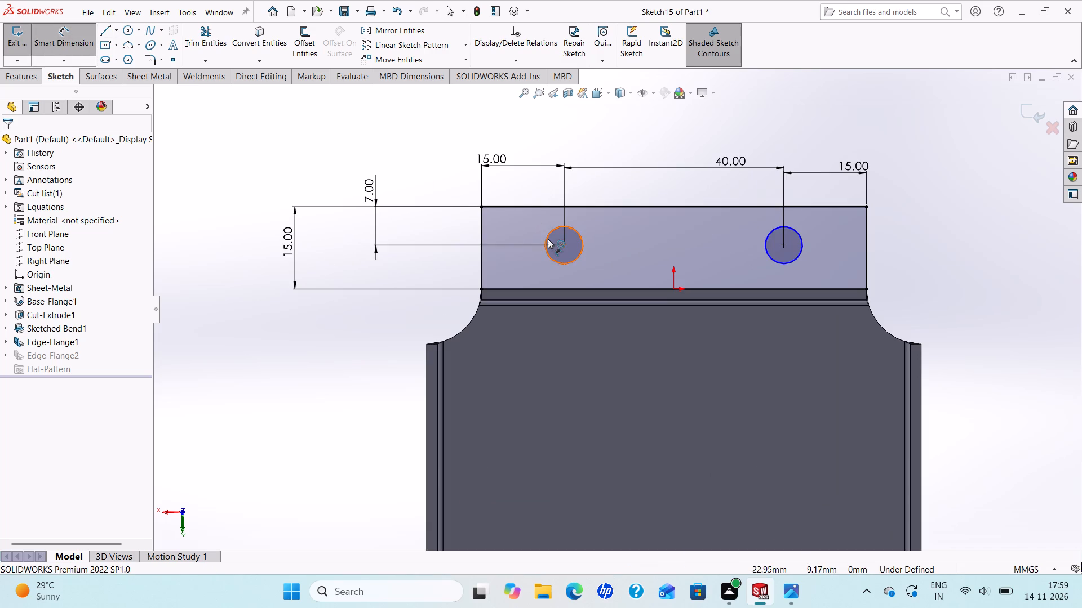
click(548, 239)
click(421, 155)
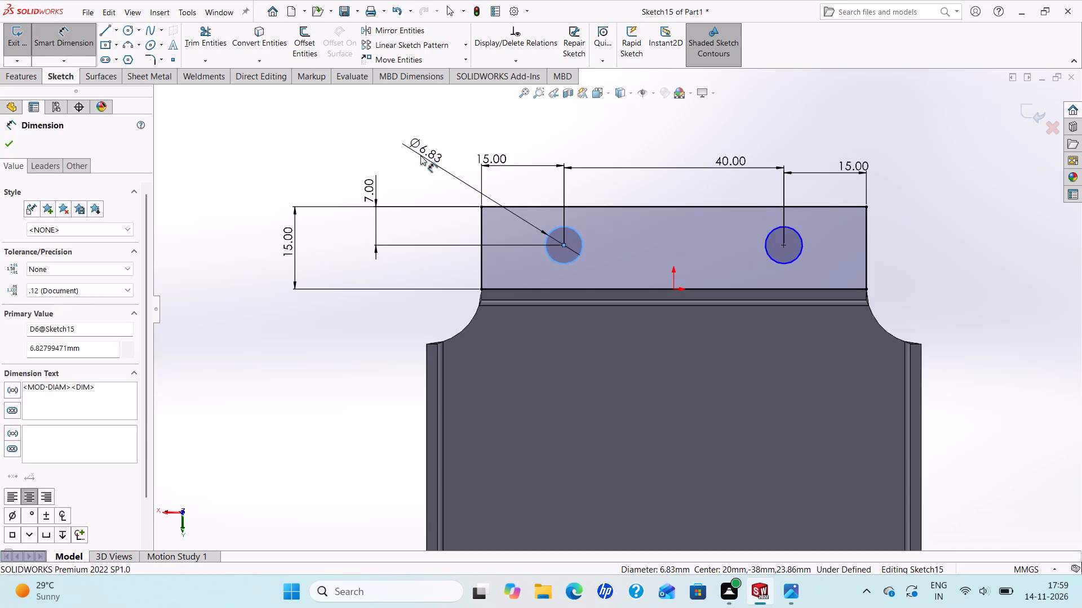
key(5)
key(Return)
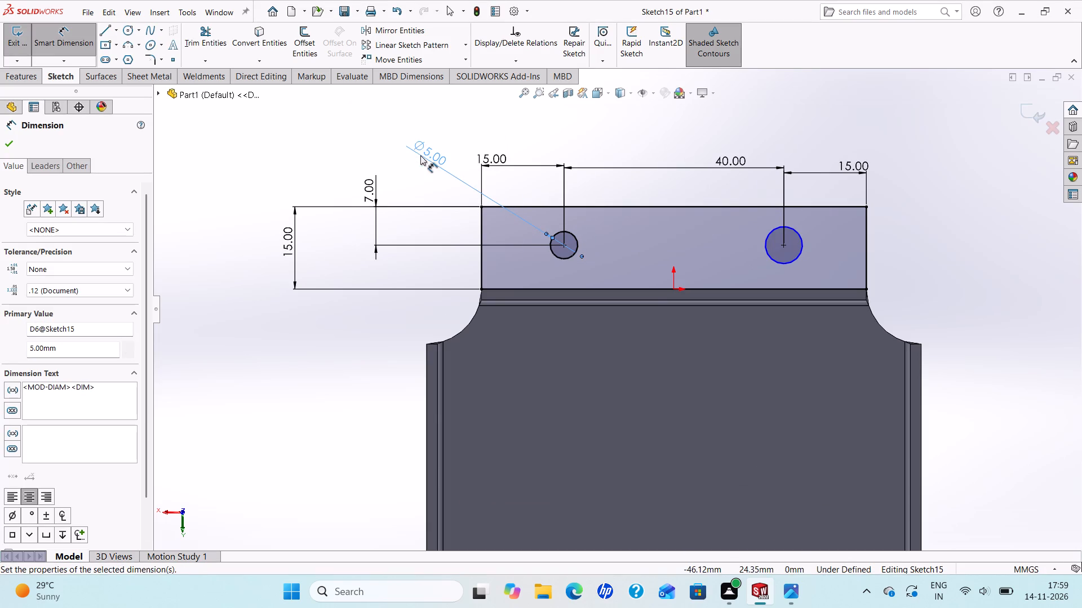
Dimension the other hole circle on the flange profile to 5 mm diameter and finish the sketch.
click(798, 232)
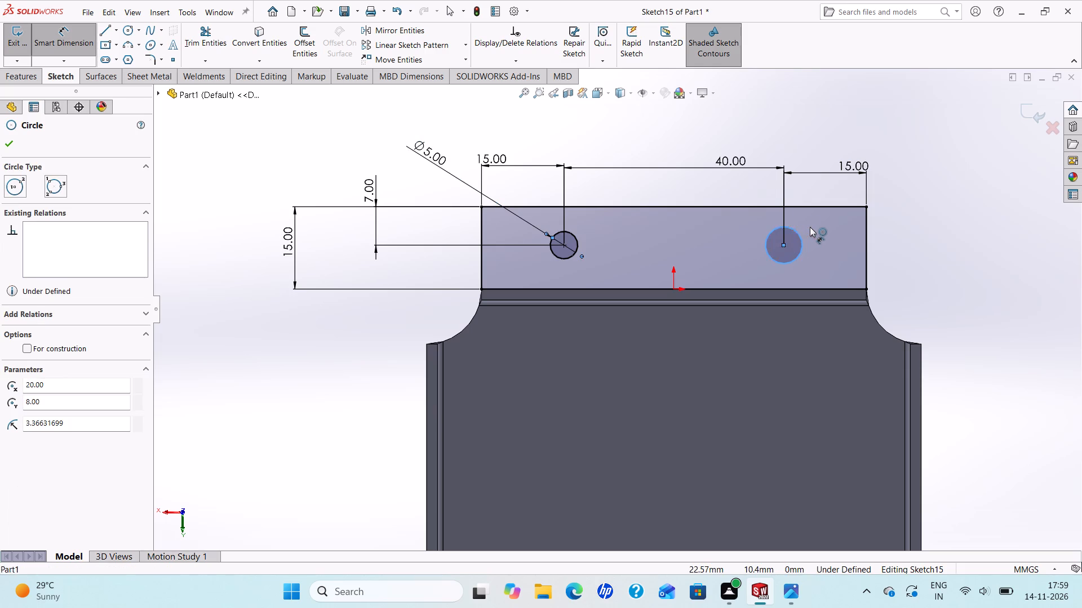
click(941, 173)
key(5)
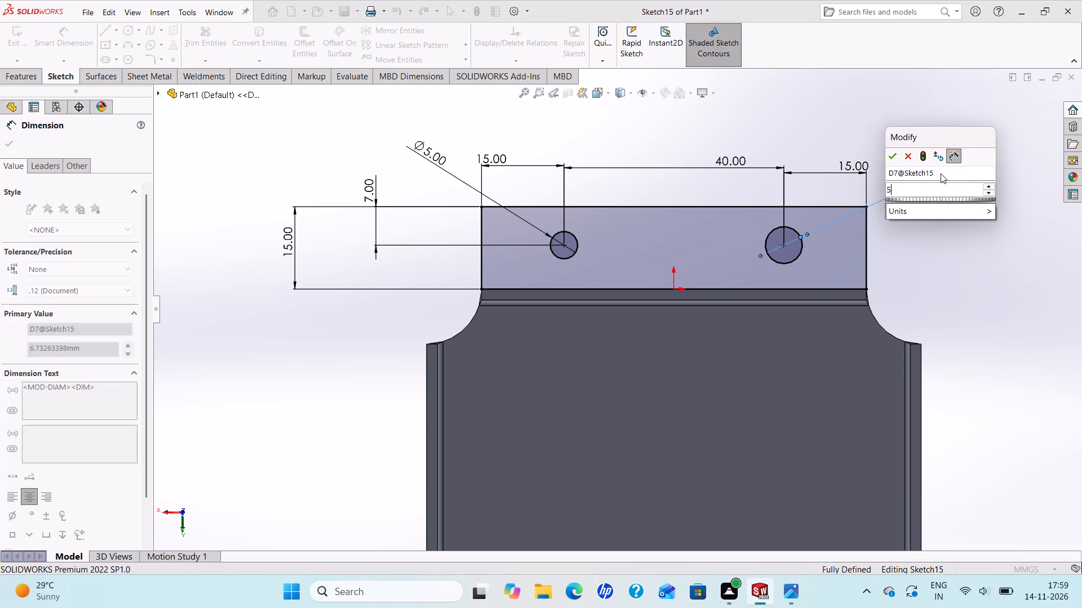
key(Return)
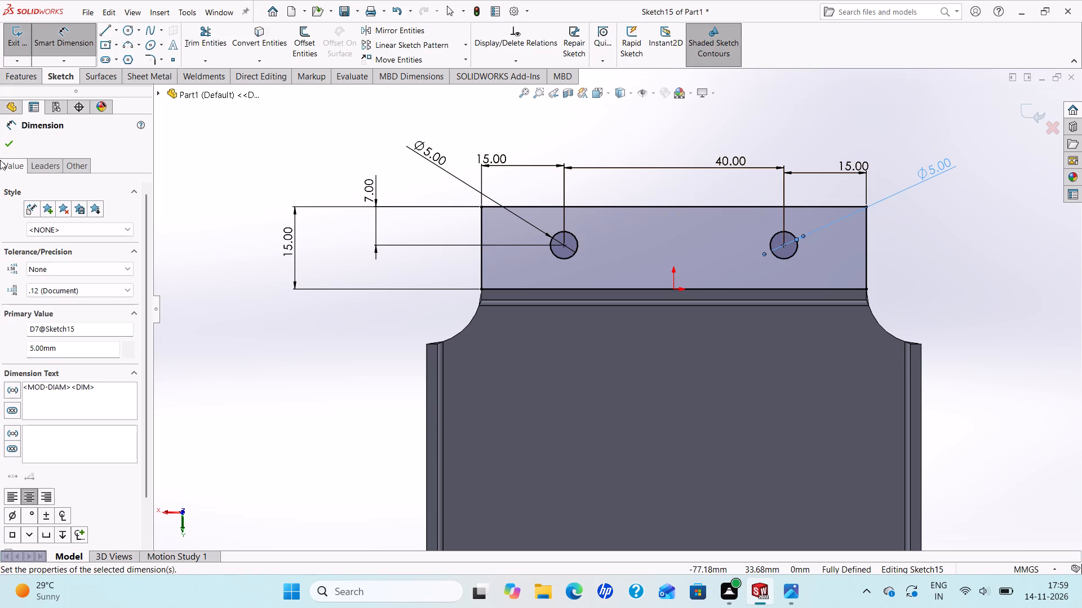
click(6, 145)
click(11, 42)
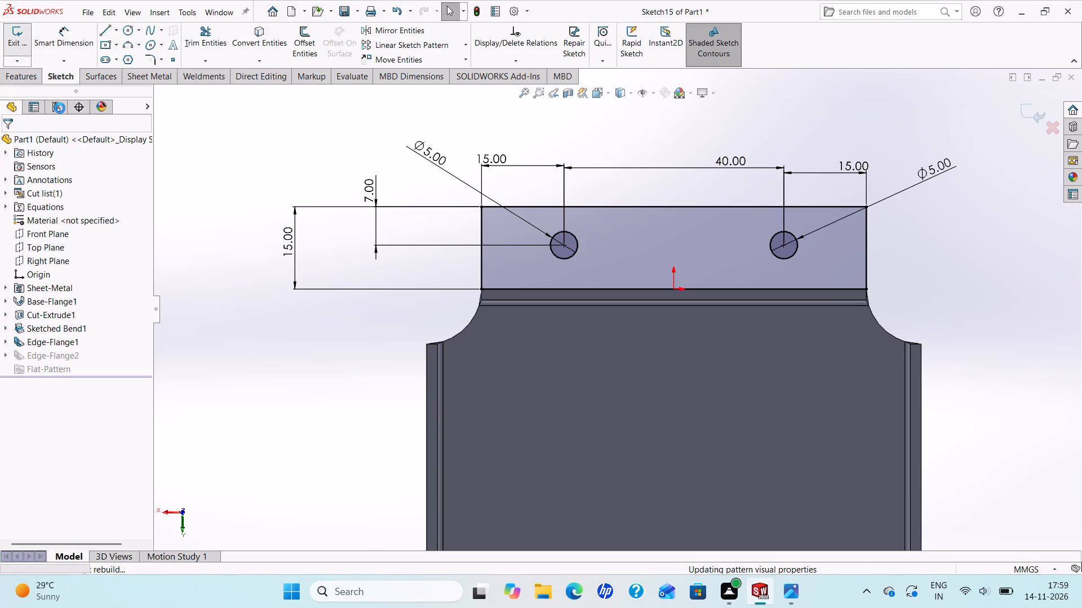
In the first edge flange's profile sketch, dimension one circle centre 7 mm from the outer edge, and finish the sketch.
scroll(442, 352, up, 2)
scroll(643, 420, down, 2)
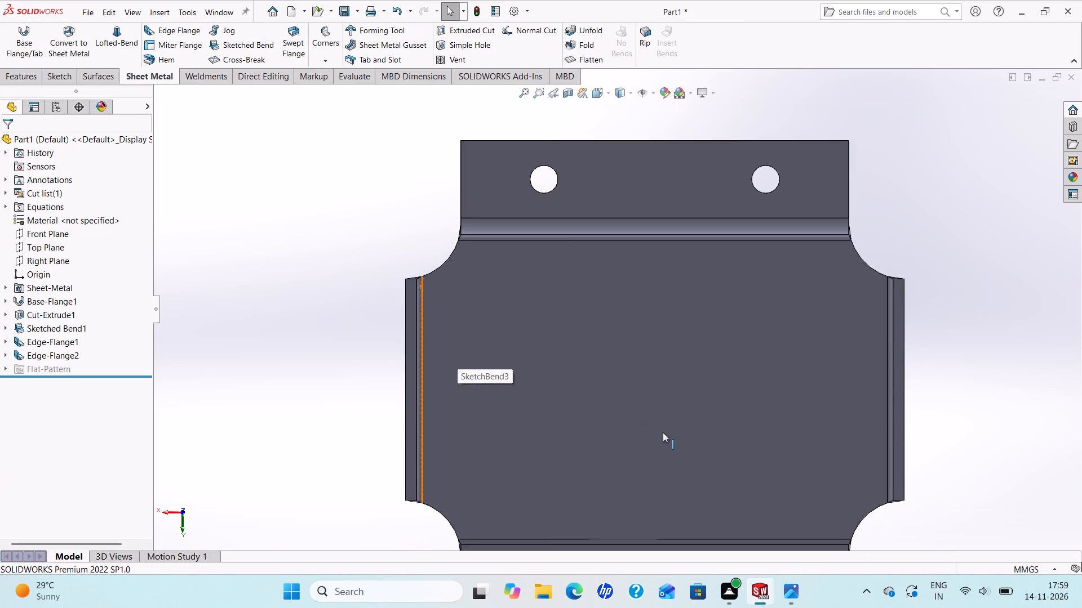
scroll(663, 432, up, 3)
scroll(697, 442, down, 3)
scroll(698, 442, up, 2)
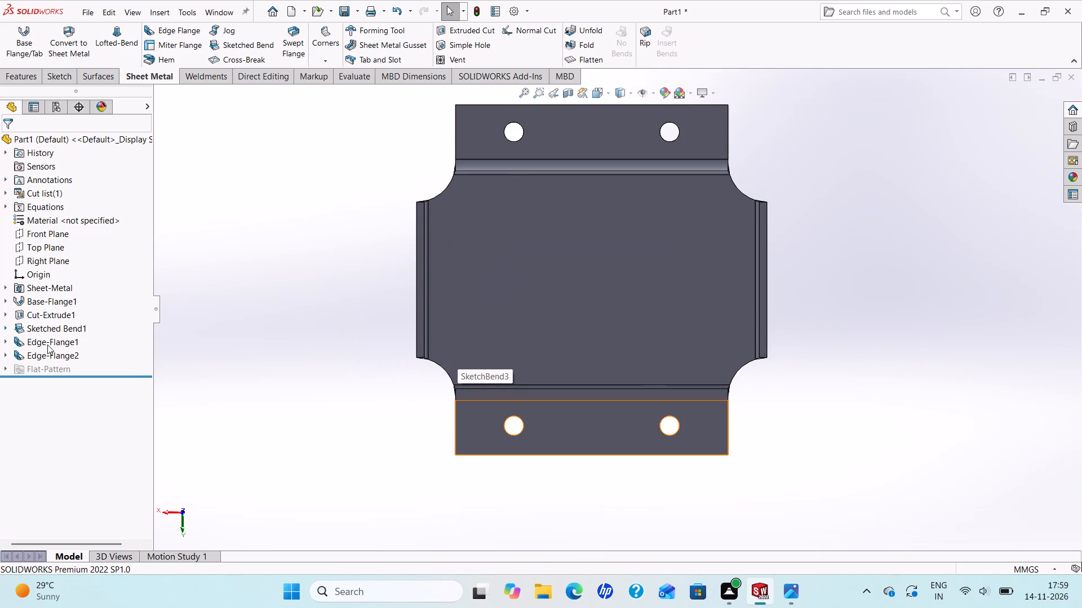
right_click(59, 342)
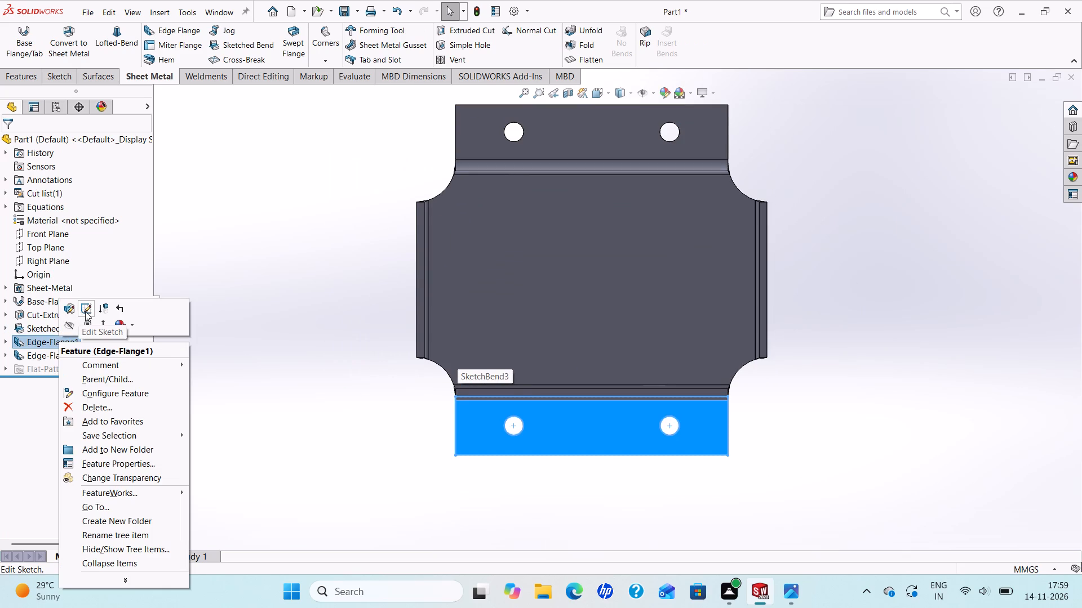
click(85, 311)
scroll(616, 263, up, 3)
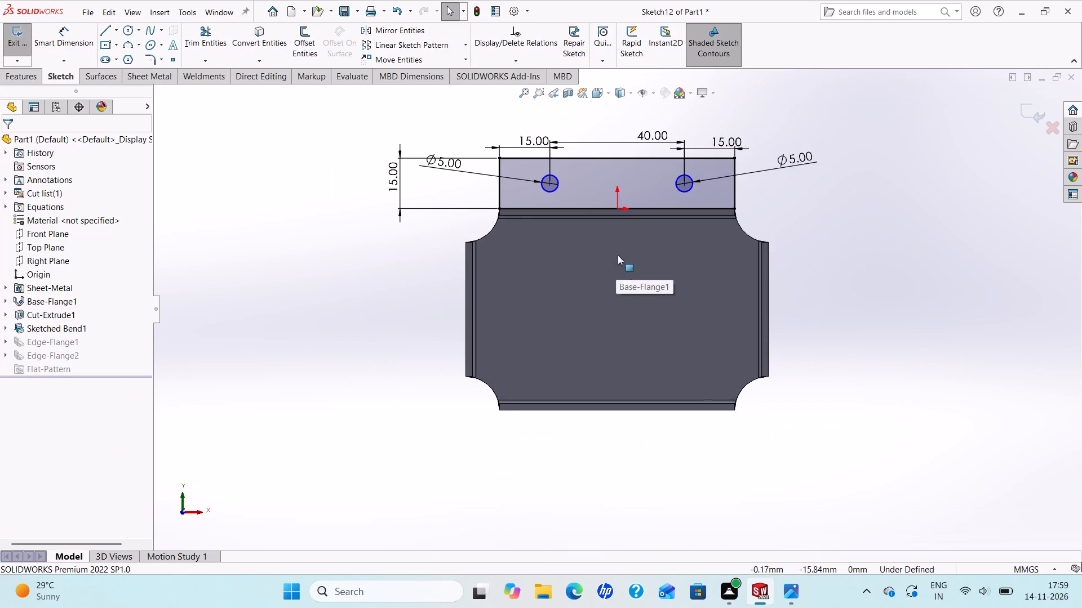
scroll(641, 163, down, 2)
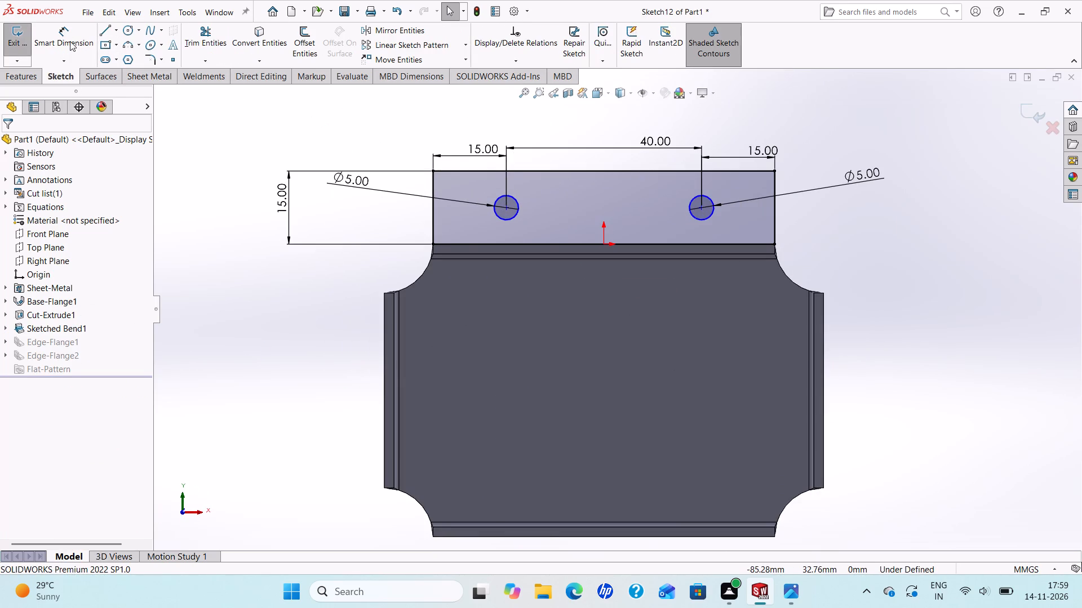
click(62, 41)
click(507, 210)
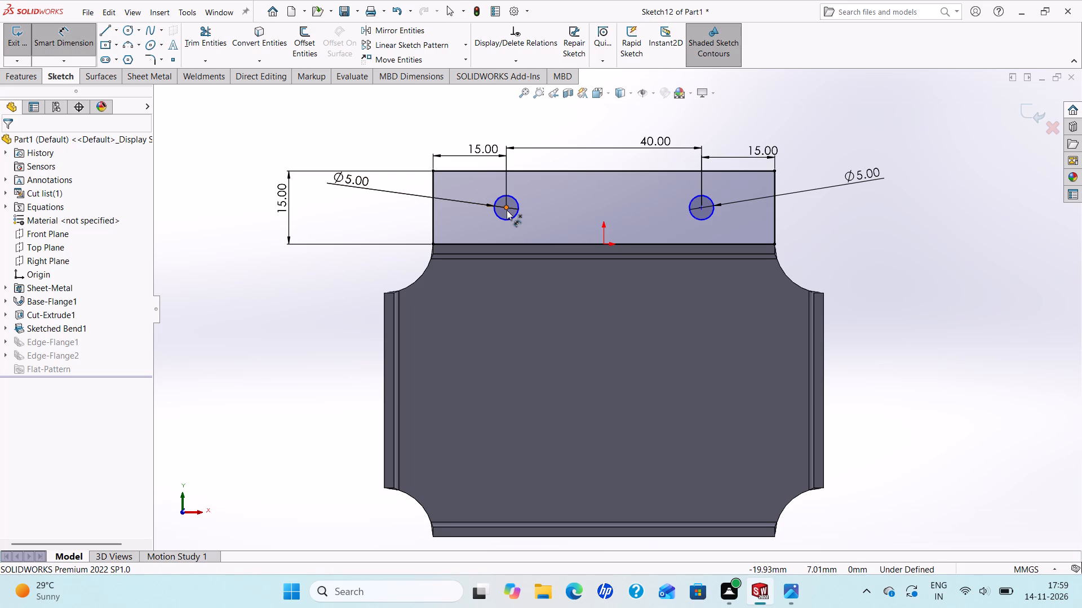
click(508, 173)
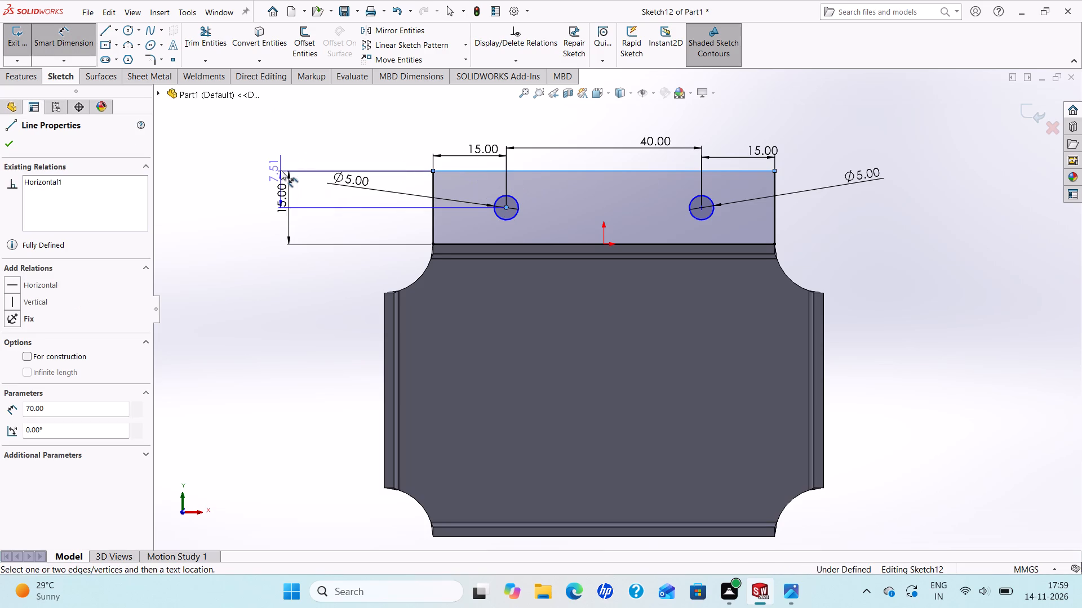
click(244, 166)
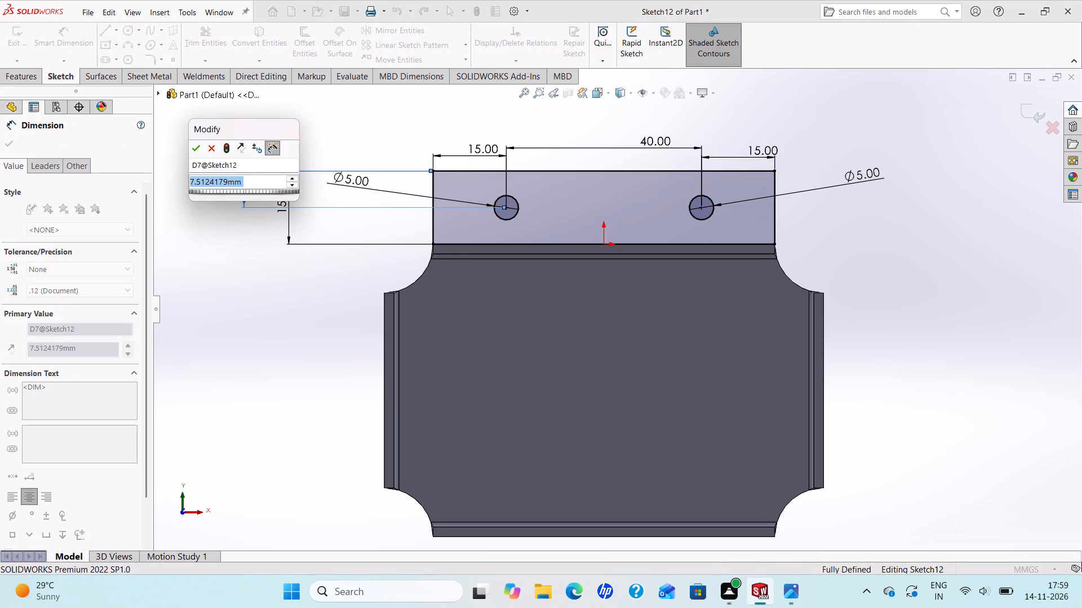
key(7)
key(Return)
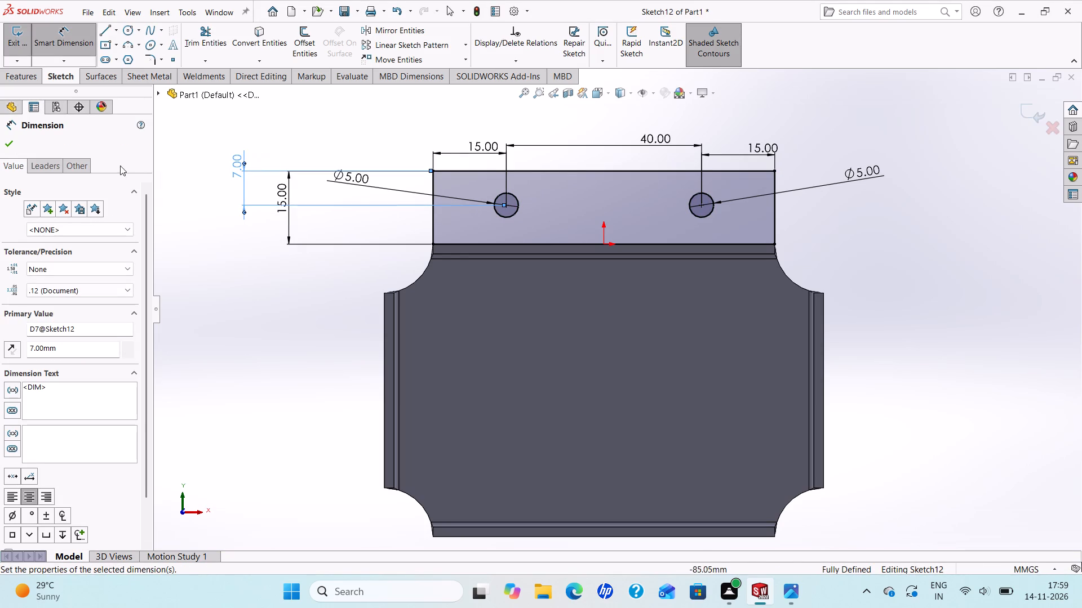
click(5, 145)
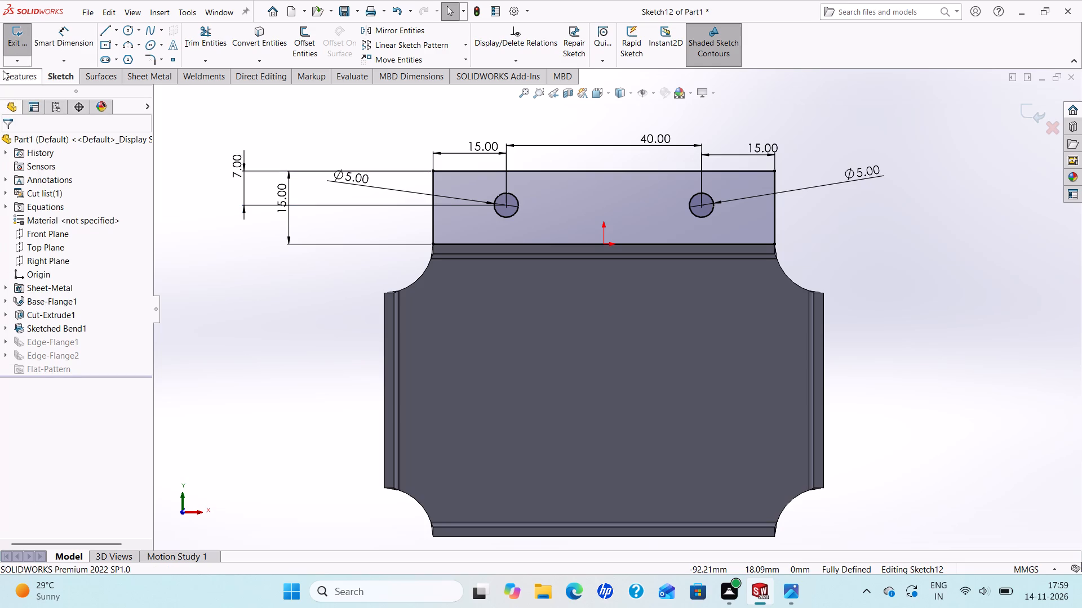
click(23, 52)
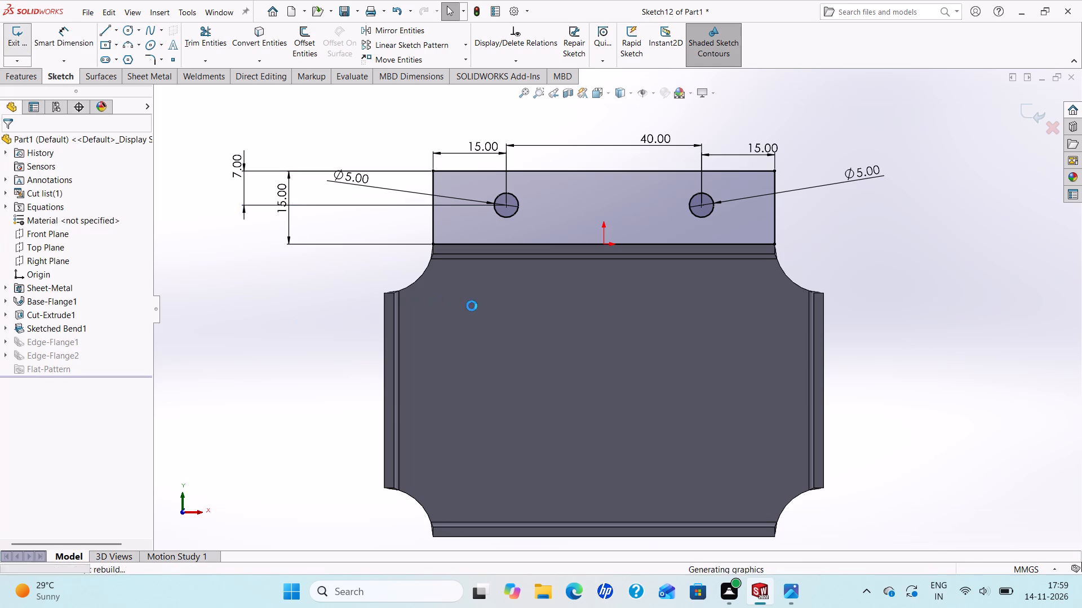
Examine the folded bracket with both edge flanges and compare it with the reference drawing.
scroll(548, 312, up, 2)
middle_drag(544, 367, 605, 337)
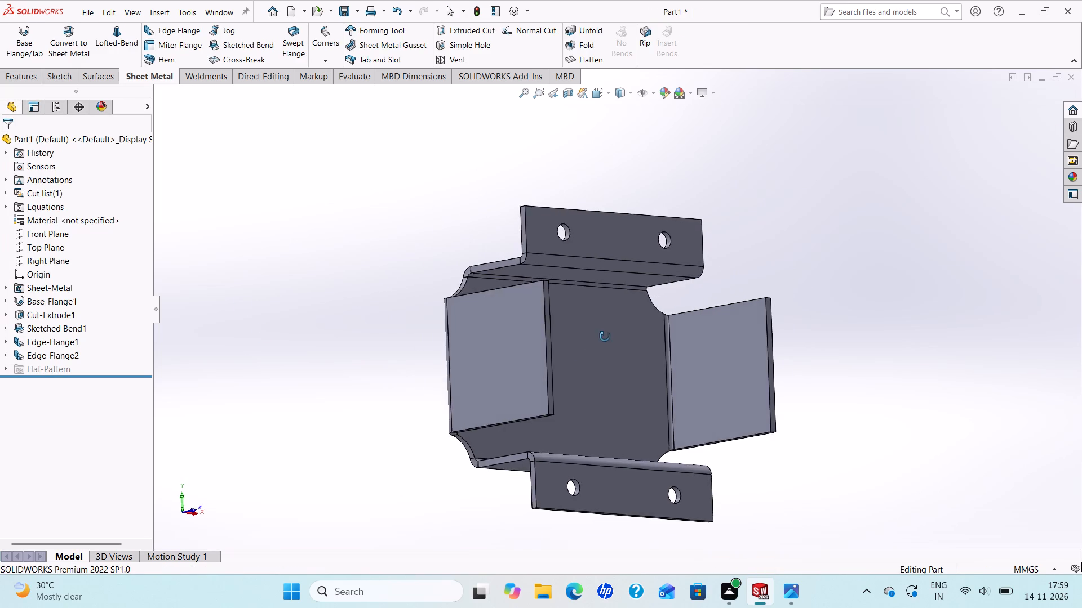
middle_drag(605, 337, 611, 298)
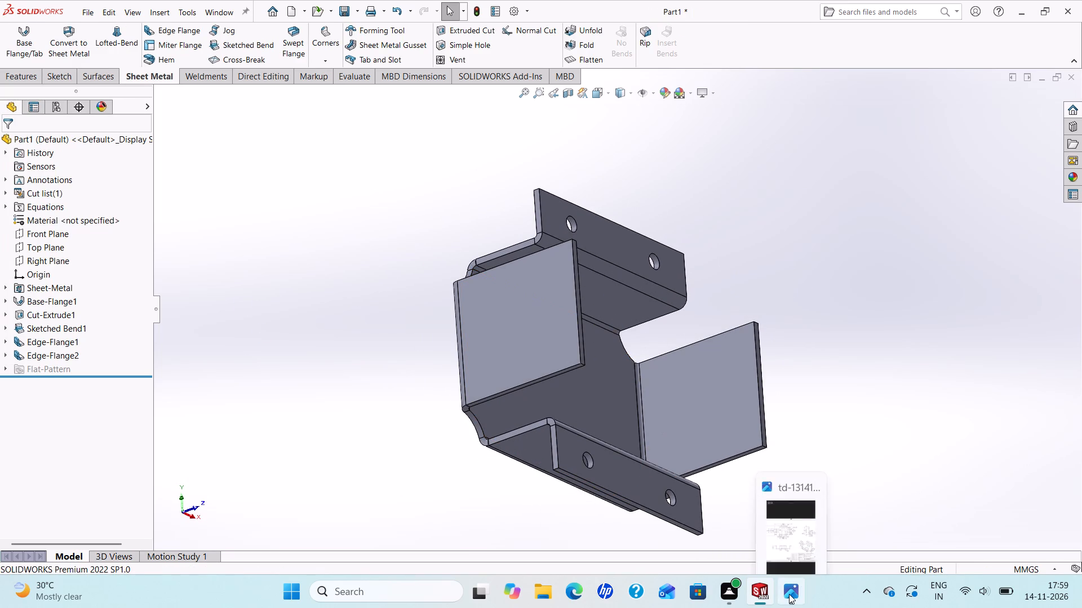
click(789, 594)
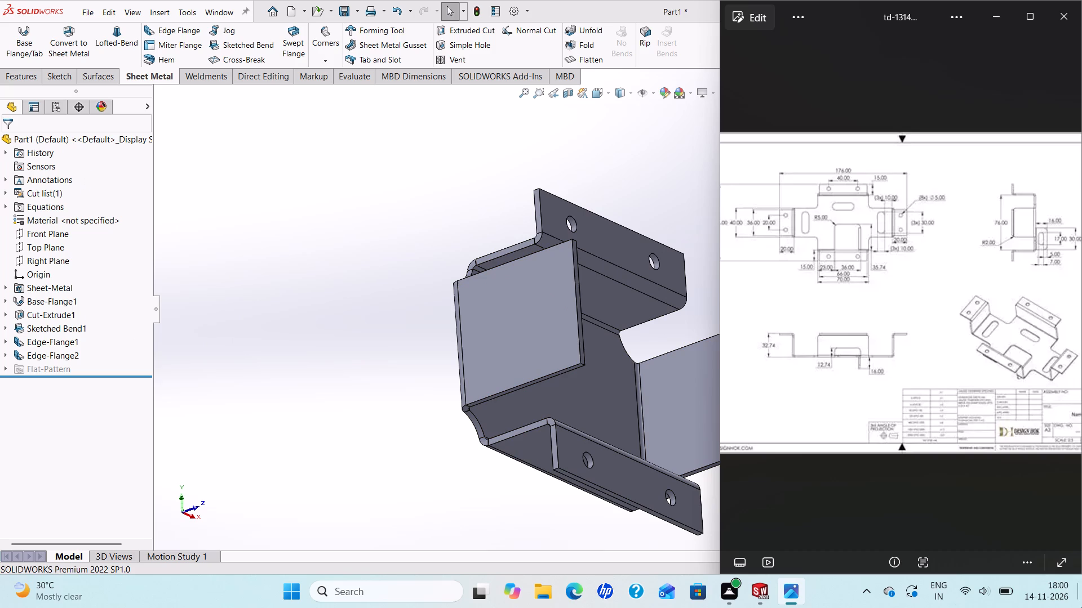
scroll(589, 336, up, 2)
scroll(679, 372, down, 1)
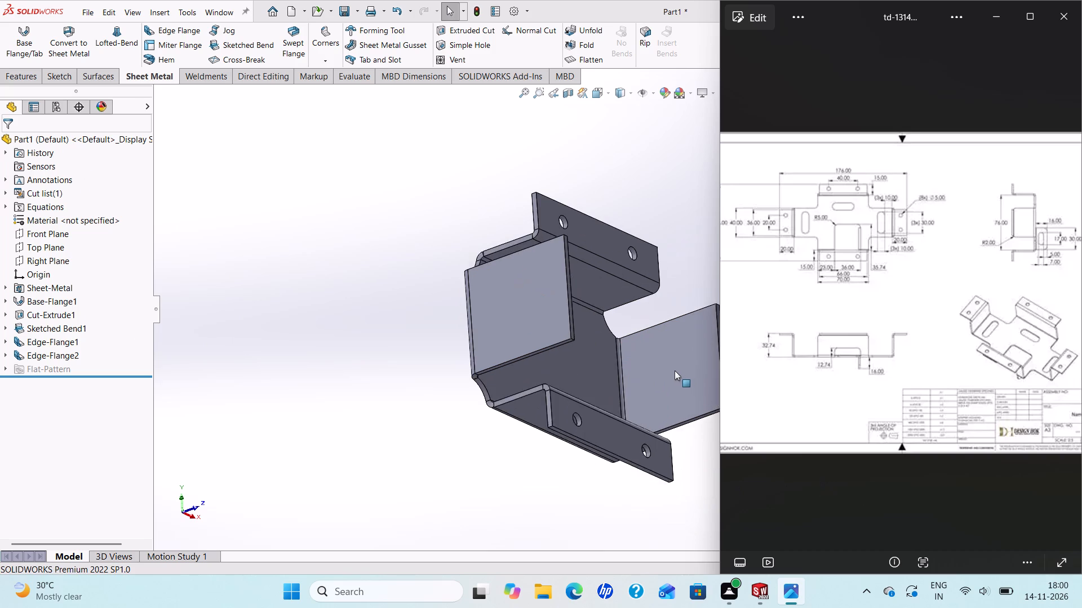
scroll(673, 369, down, 1)
scroll(669, 368, up, 2)
scroll(668, 366, down, 2)
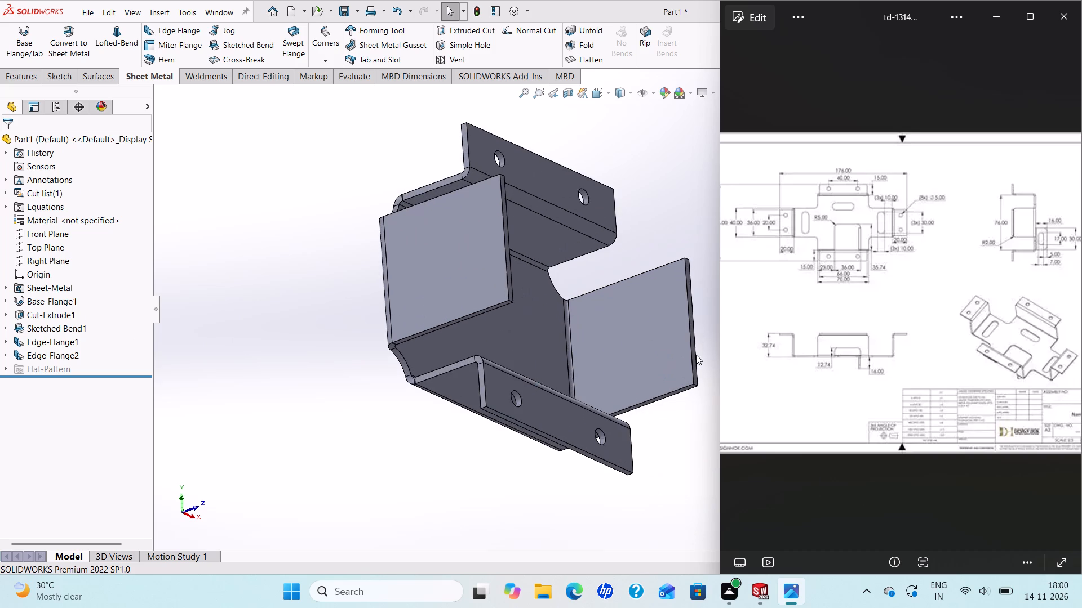
scroll(689, 354, down, 1)
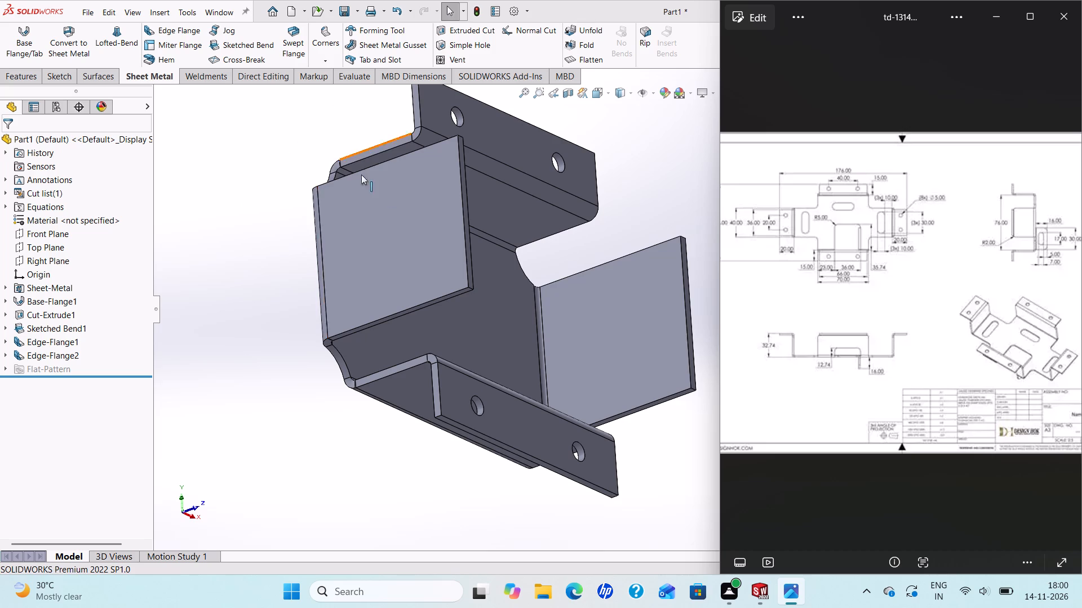
scroll(411, 217, up, 1)
scroll(440, 225, down, 1)
scroll(438, 225, up, 2)
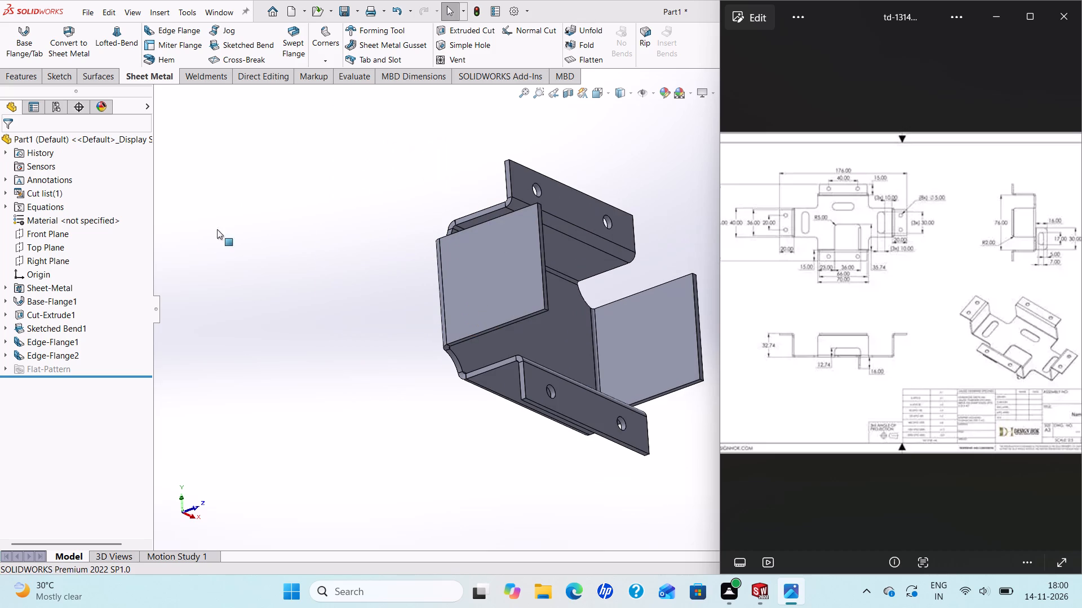
Review the bend parameters in the Sheet-Metal feature's definition and close it without changes.
right_click(52, 285)
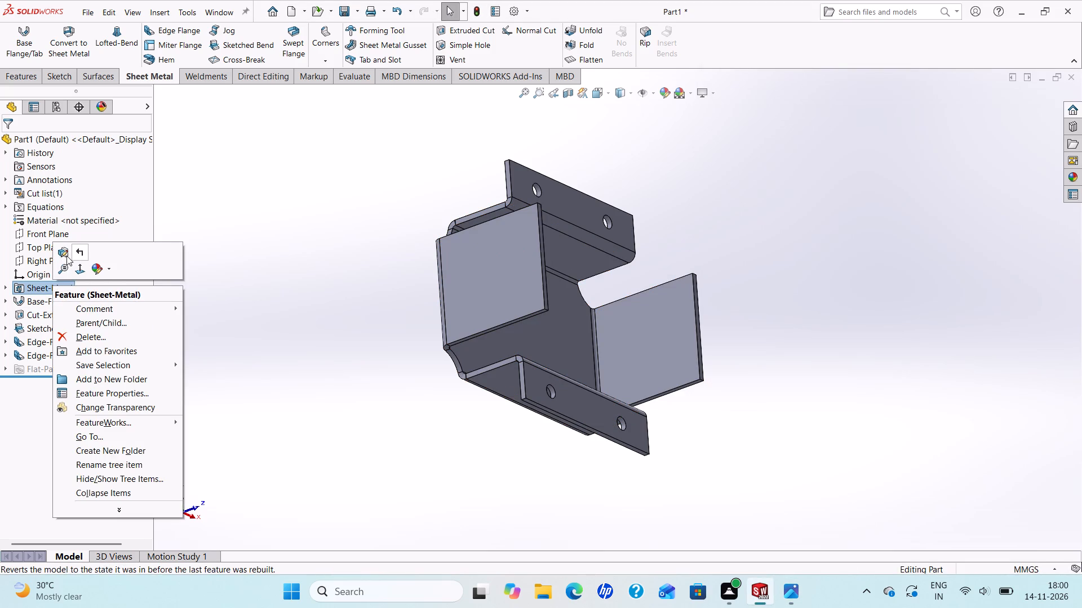
click(66, 256)
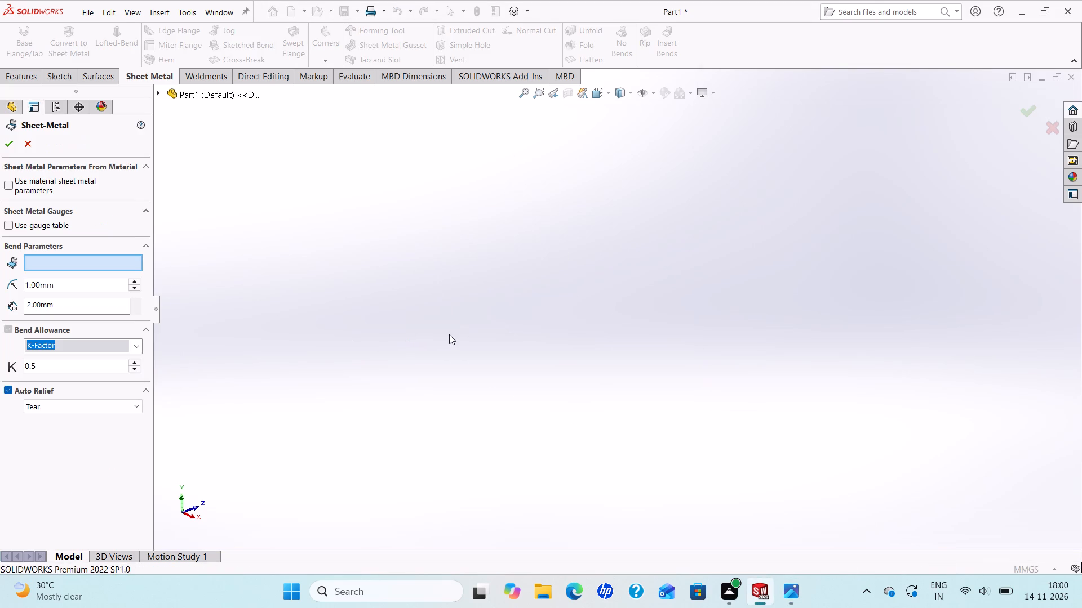
scroll(516, 310, up, 1)
click(6, 146)
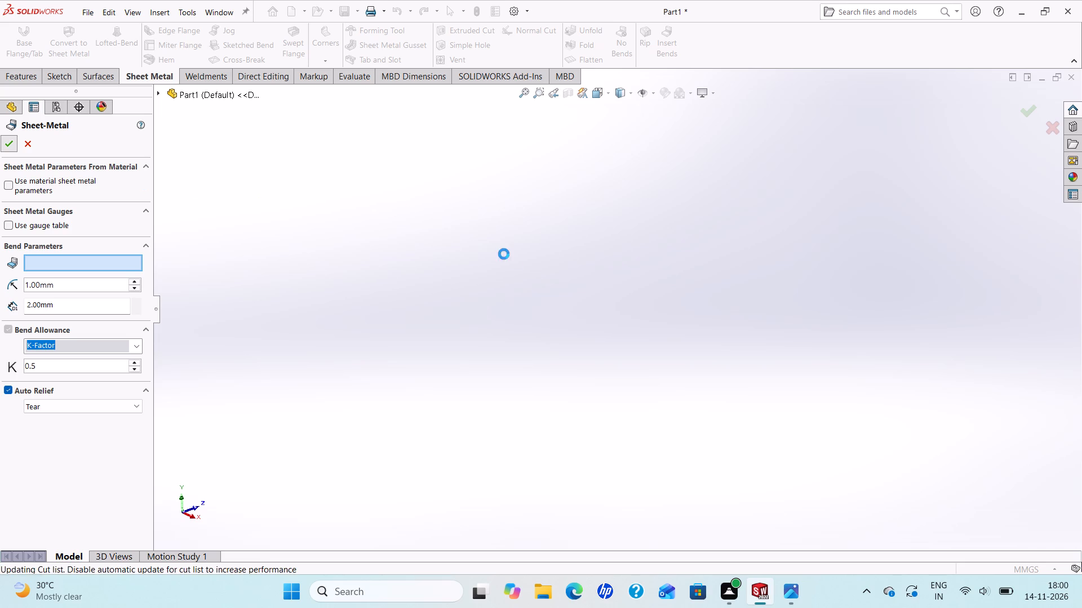
Review the dimensions of the base flange's rectangle sketch and close it without changes.
scroll(538, 310, up, 1)
scroll(560, 319, down, 1)
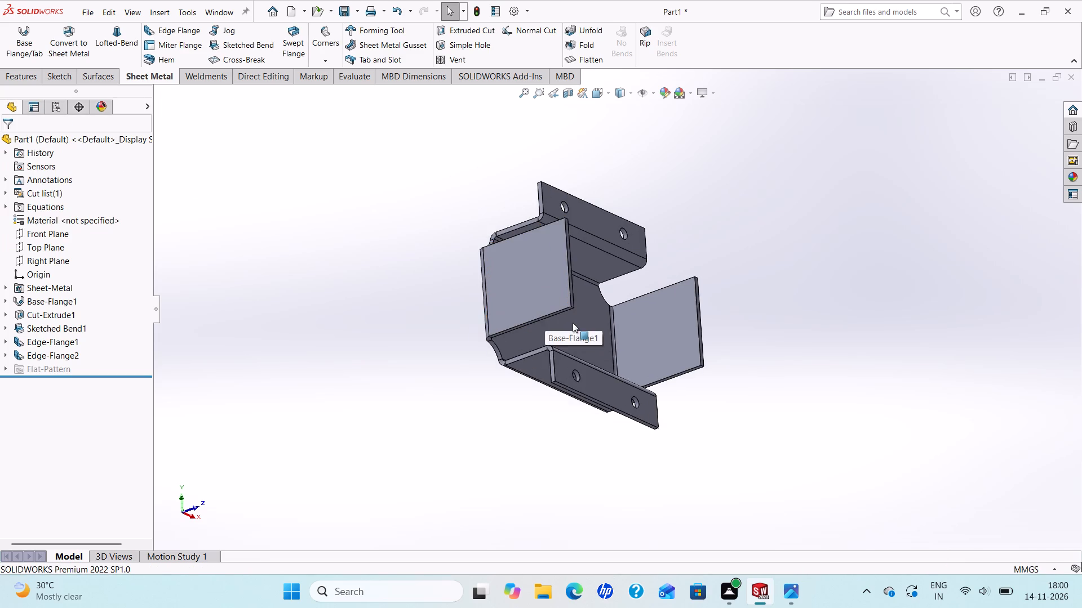
scroll(573, 323, down, 1)
right_click(54, 299)
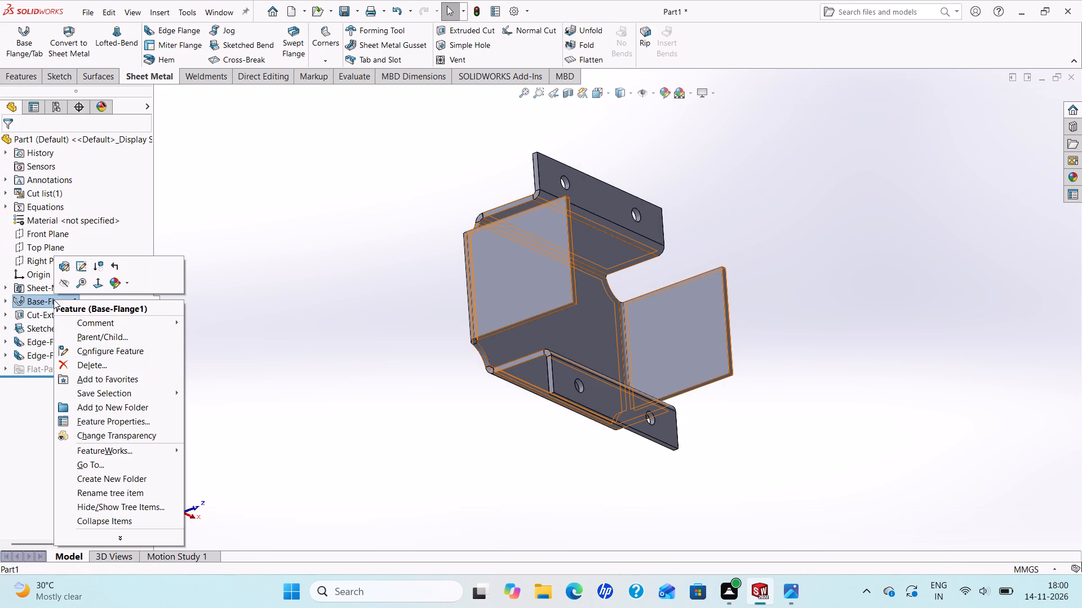
click(80, 265)
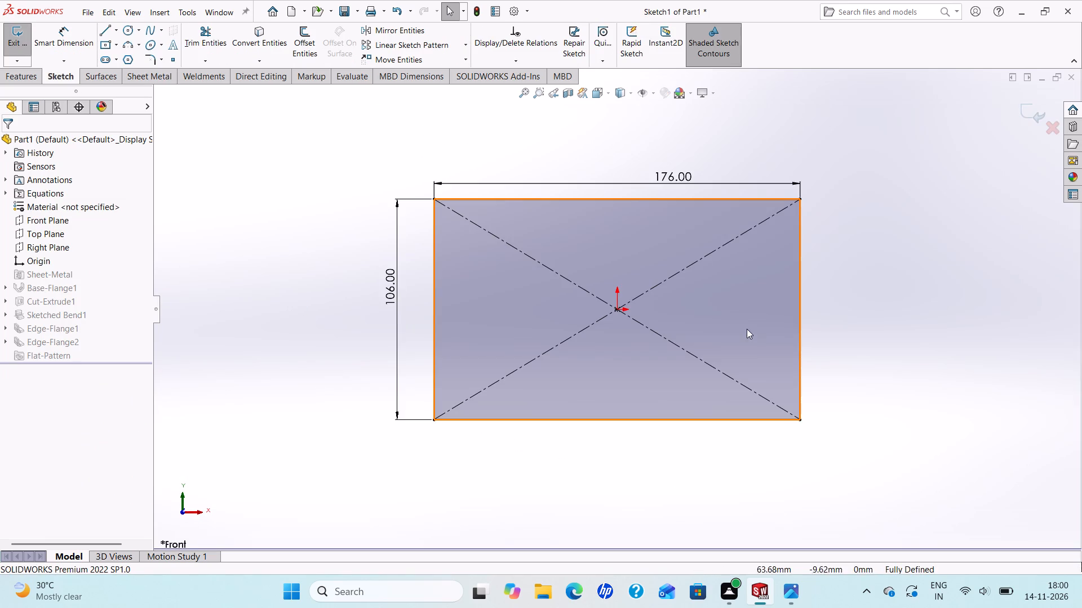
scroll(735, 327, up, 2)
scroll(724, 327, down, 1)
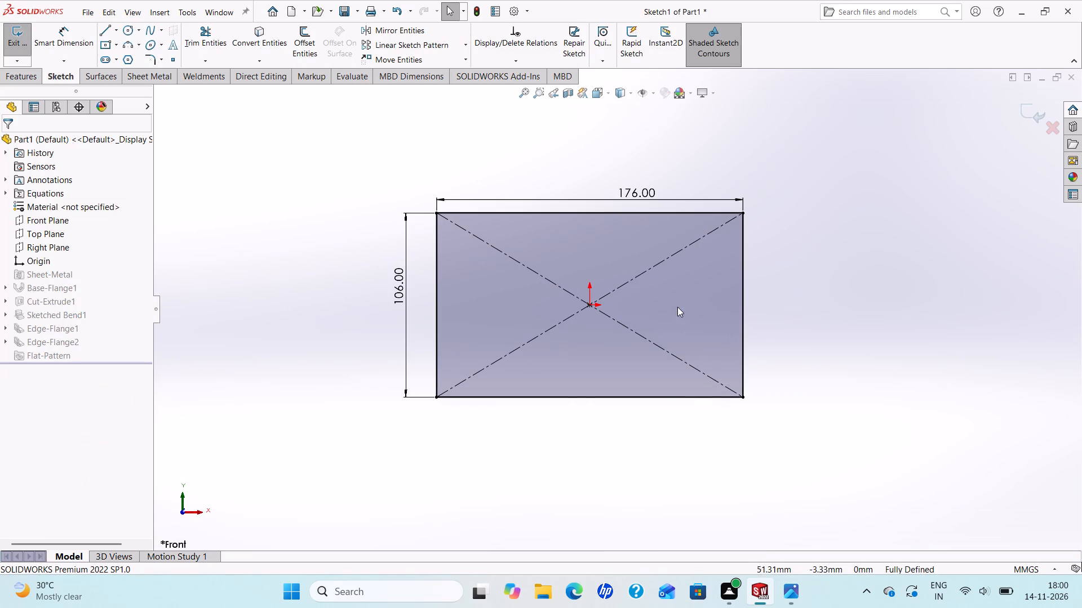
scroll(674, 299, down, 1)
scroll(666, 294, up, 2)
scroll(660, 216, down, 2)
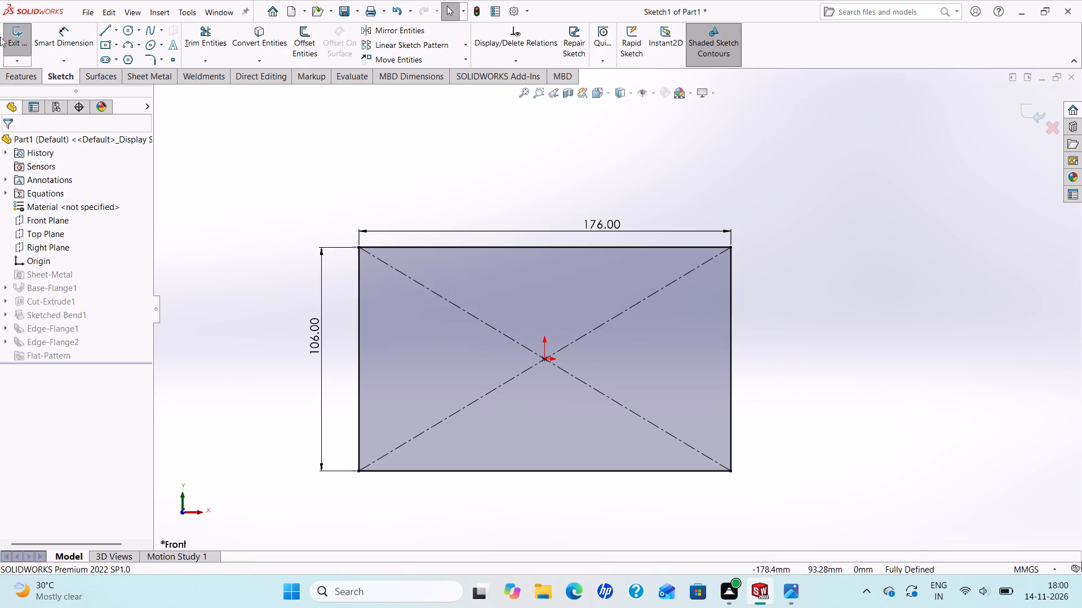
click(15, 37)
Review the corner-cut sketch behind the extruded cut and close it without changes.
scroll(429, 306, up, 1)
scroll(502, 339, down, 1)
scroll(503, 339, up, 1)
middle_drag(504, 339, 506, 270)
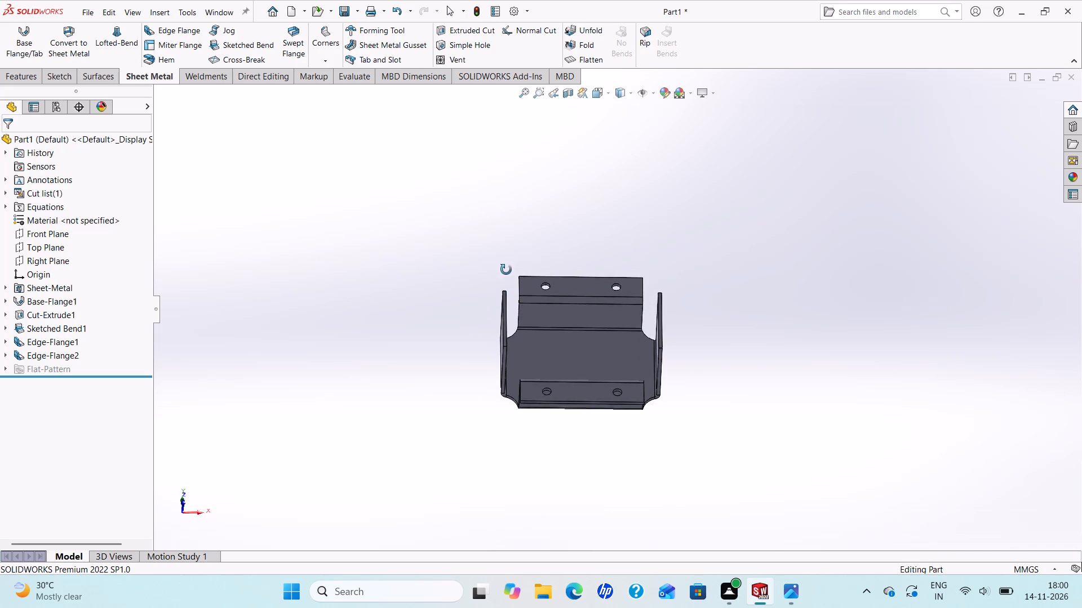
middle_drag(506, 270, 502, 358)
scroll(502, 359, down, 2)
scroll(737, 375, up, 2)
scroll(733, 374, down, 1)
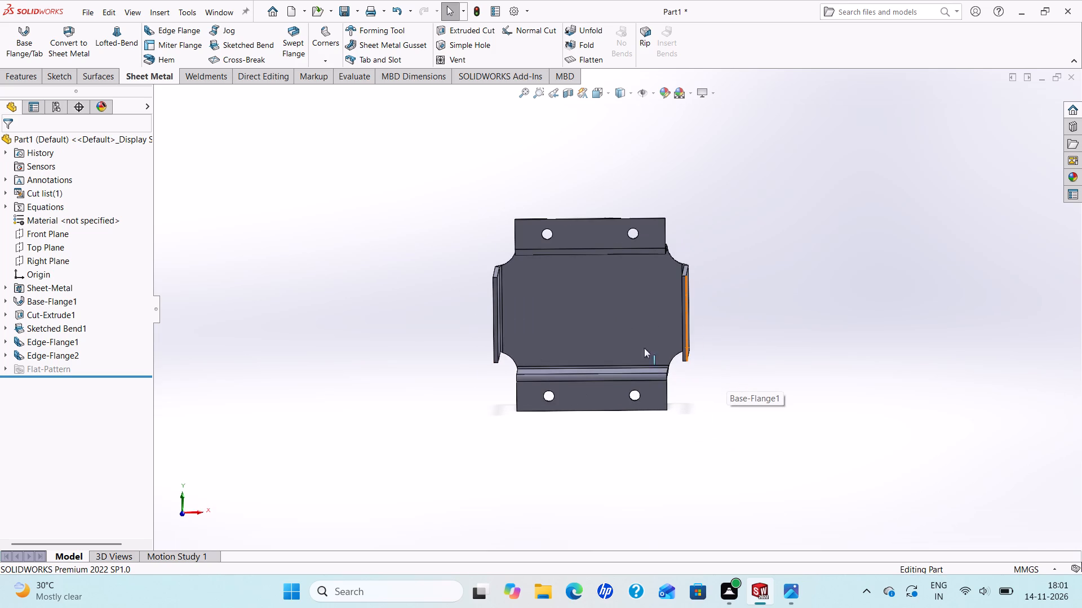
right_click(48, 315)
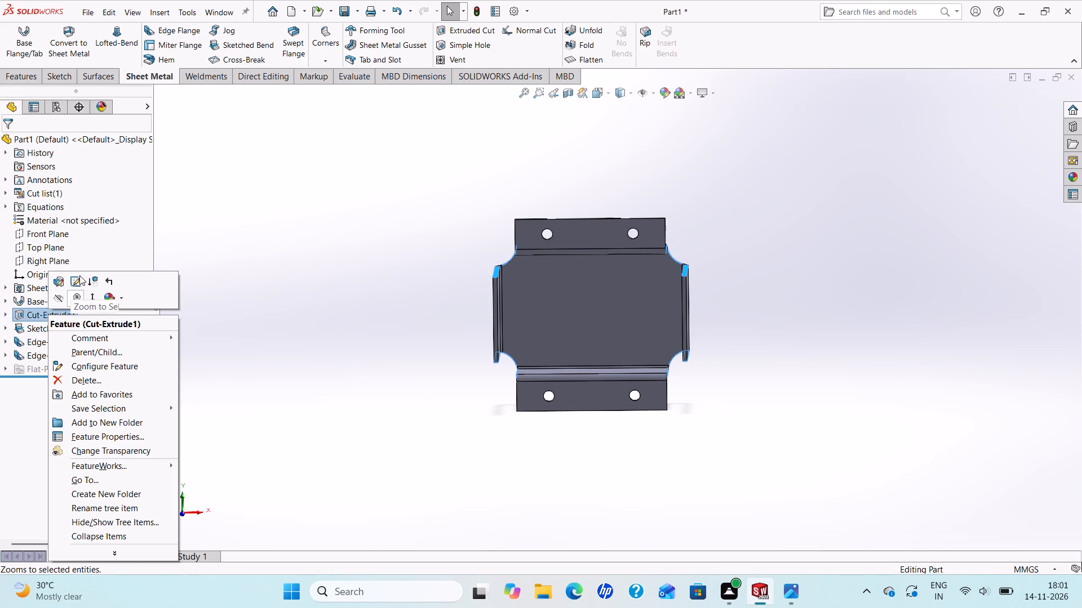
click(76, 277)
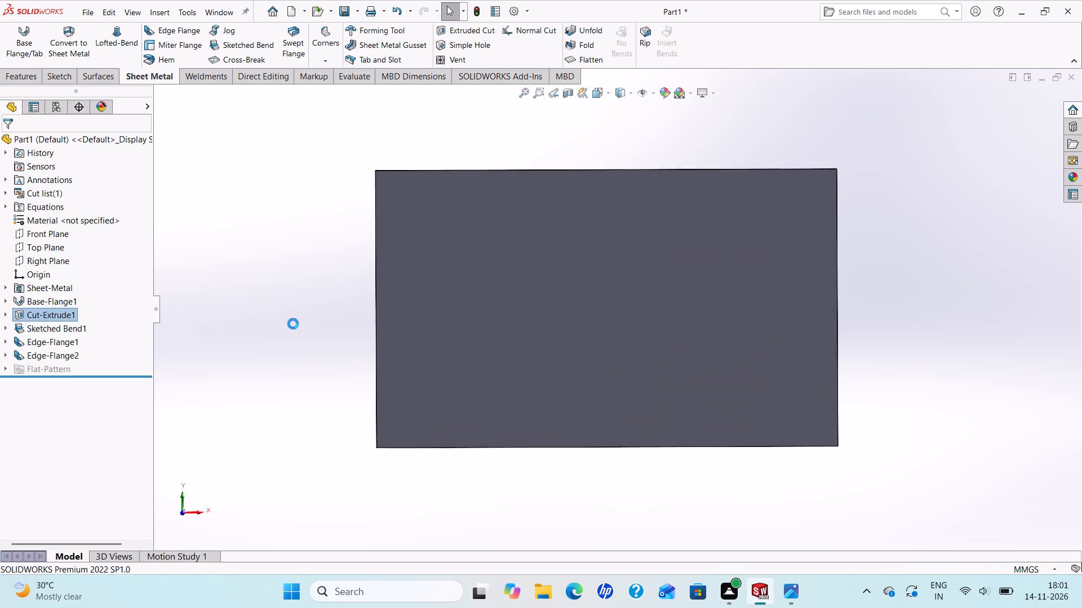
scroll(347, 312, up, 2)
scroll(647, 328, down, 2)
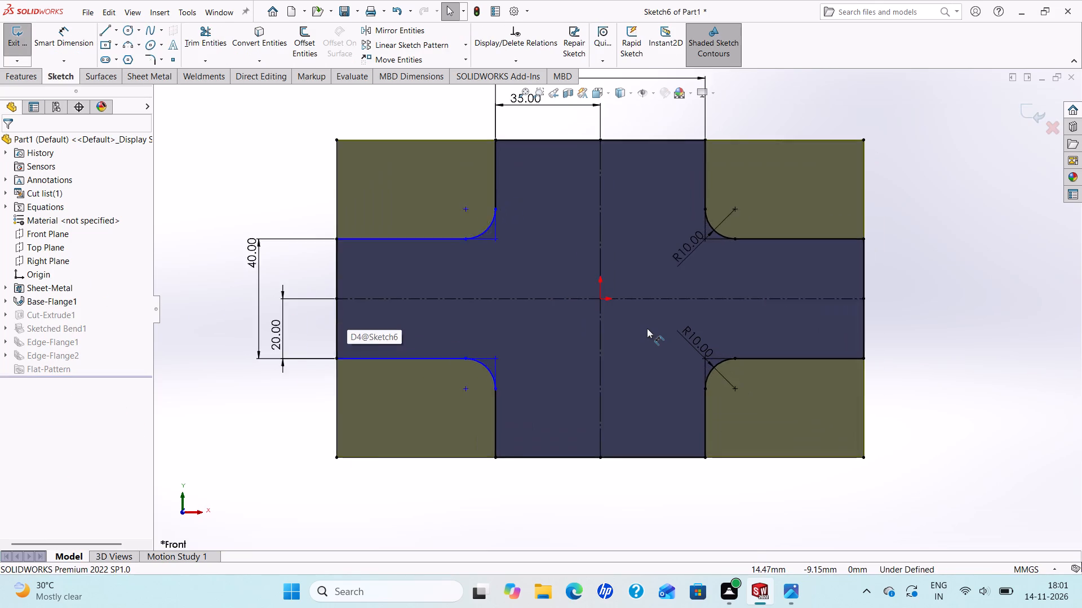
scroll(647, 328, up, 3)
scroll(724, 312, down, 2)
scroll(724, 311, up, 2)
scroll(696, 284, down, 1)
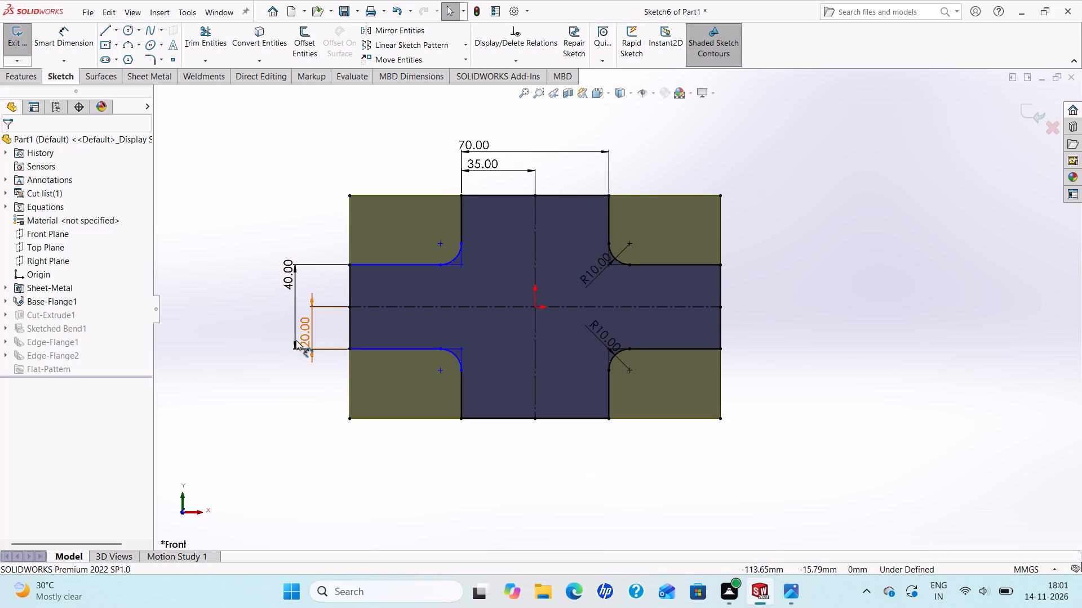
click(10, 44)
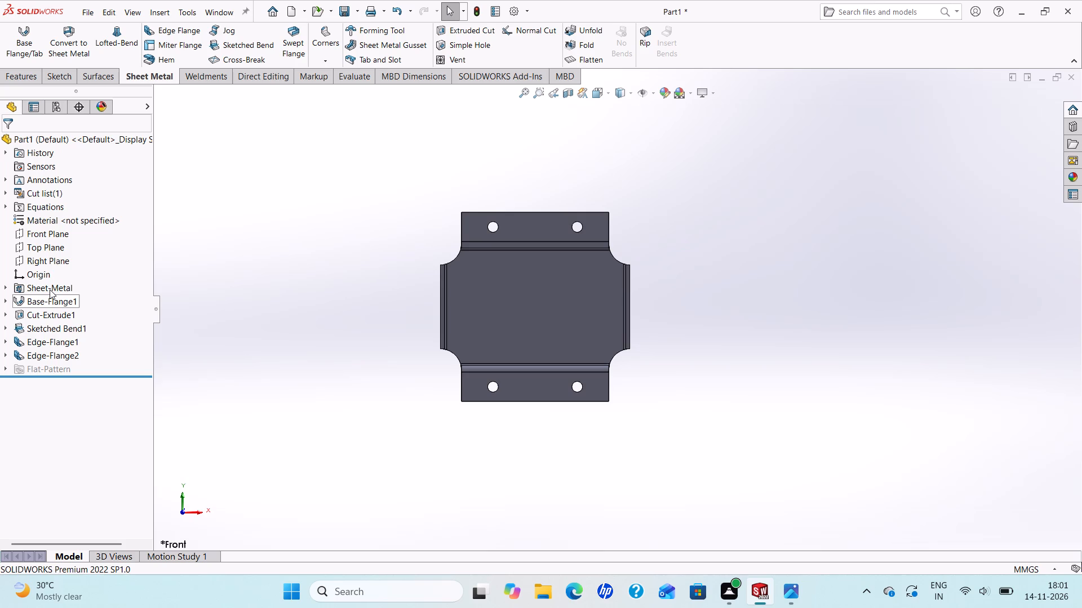
Recheck the bend parameters in the Sheet-Metal feature's definition and close it without changes.
right_click(50, 289)
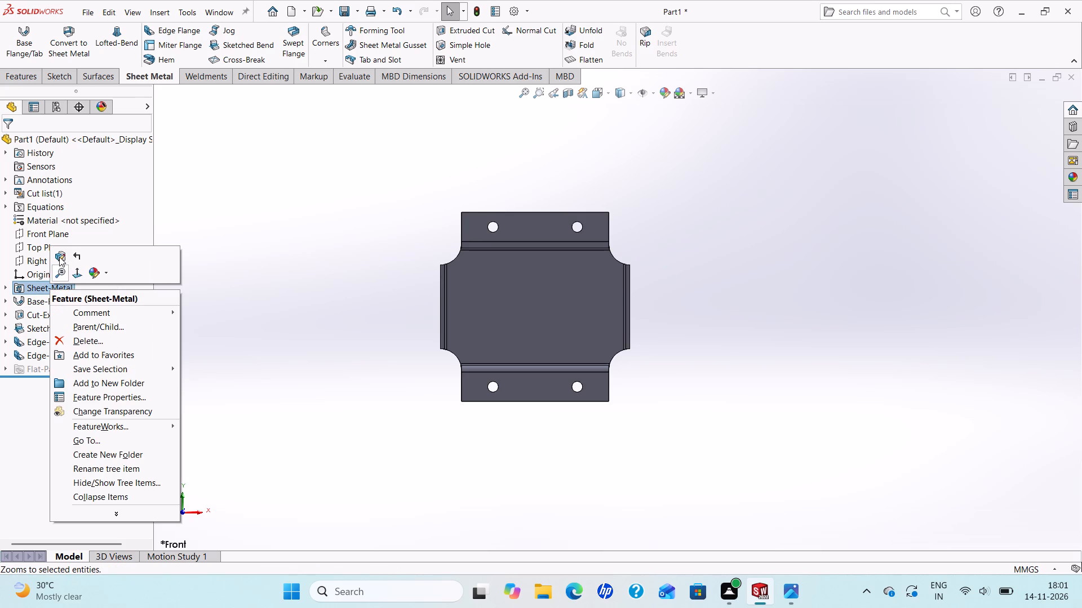
click(59, 257)
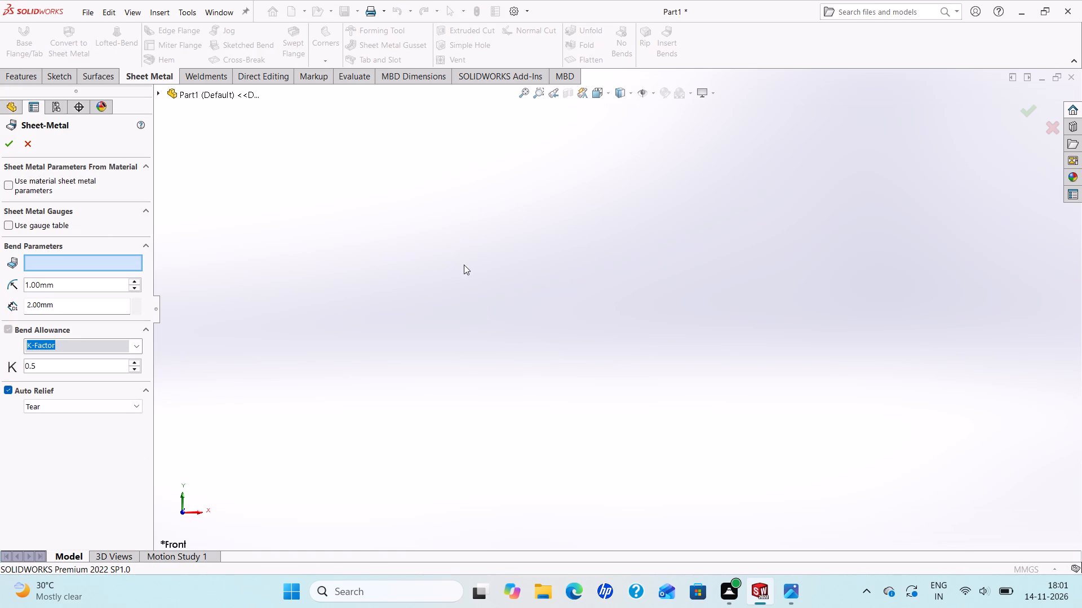
scroll(586, 244, up, 3)
scroll(573, 250, down, 2)
click(8, 143)
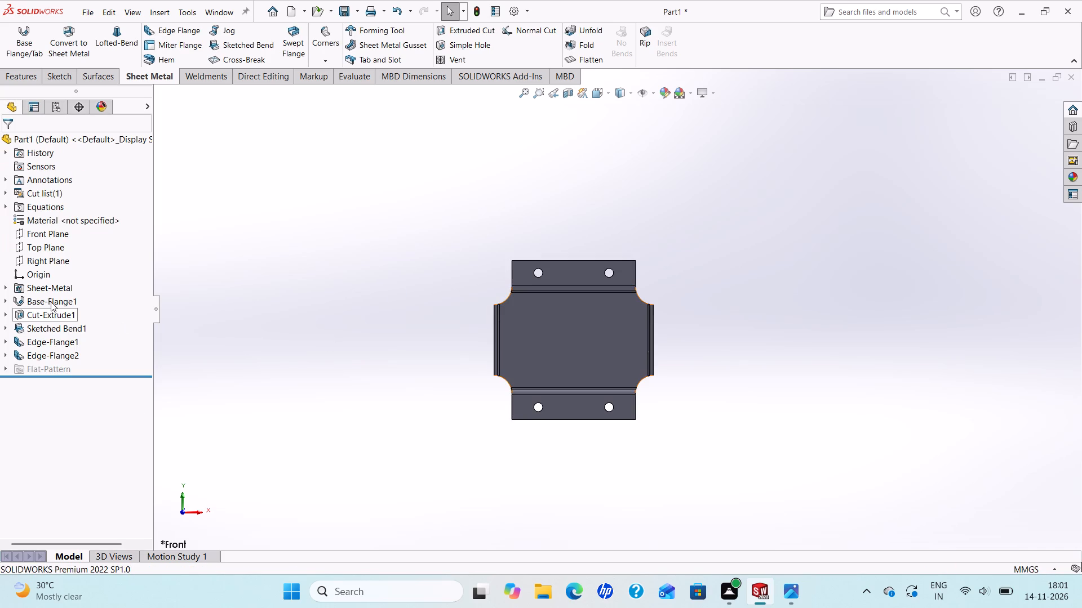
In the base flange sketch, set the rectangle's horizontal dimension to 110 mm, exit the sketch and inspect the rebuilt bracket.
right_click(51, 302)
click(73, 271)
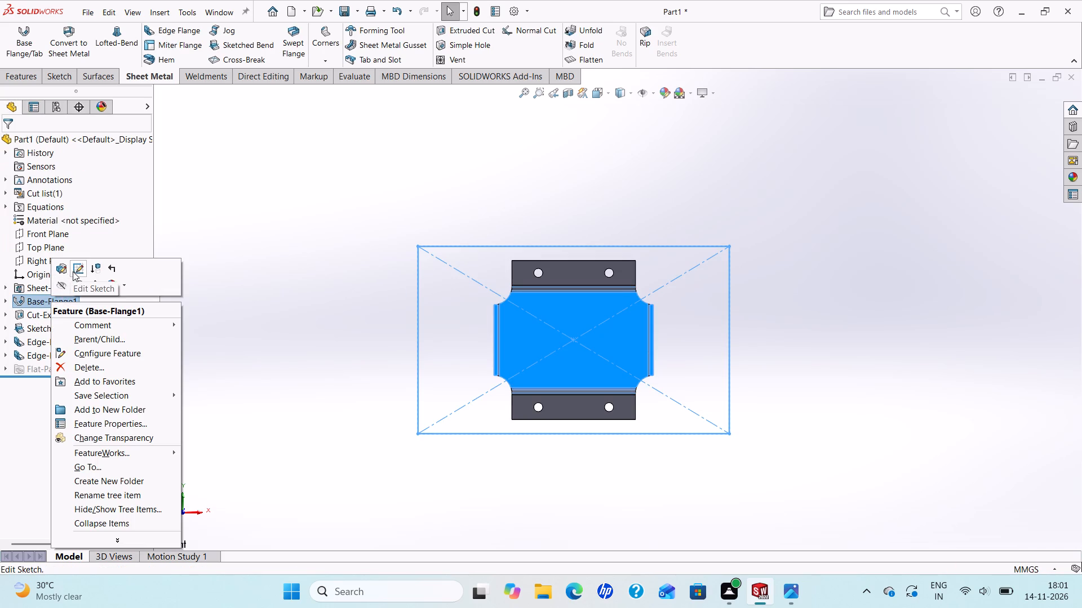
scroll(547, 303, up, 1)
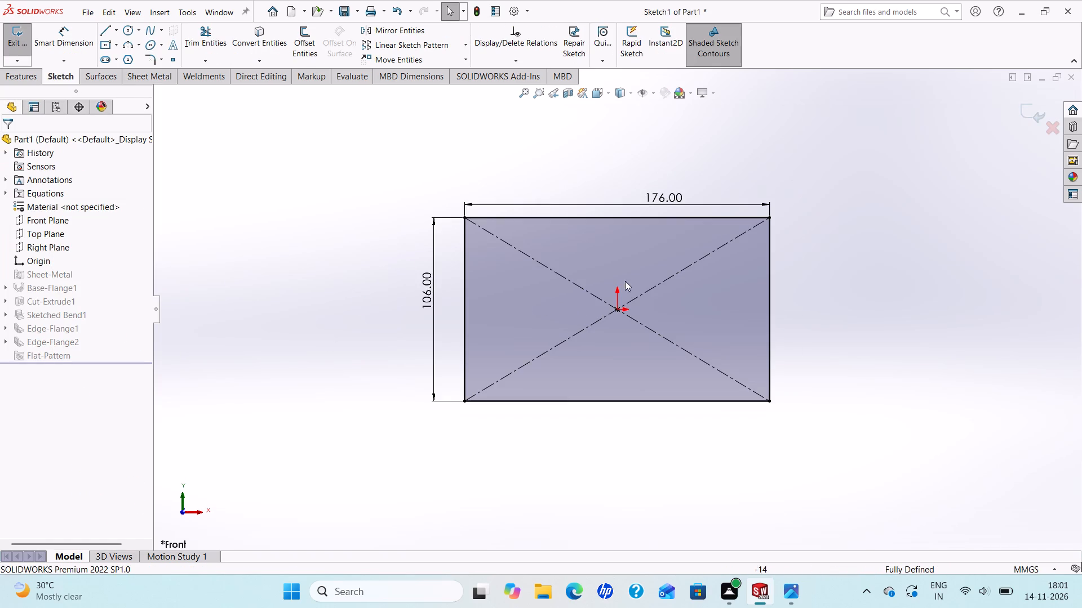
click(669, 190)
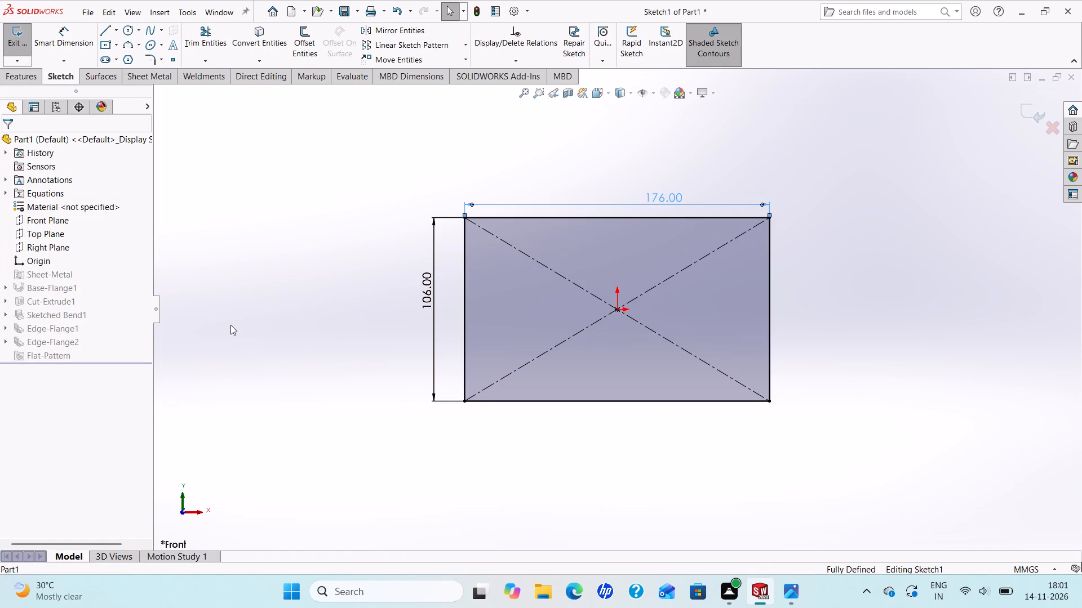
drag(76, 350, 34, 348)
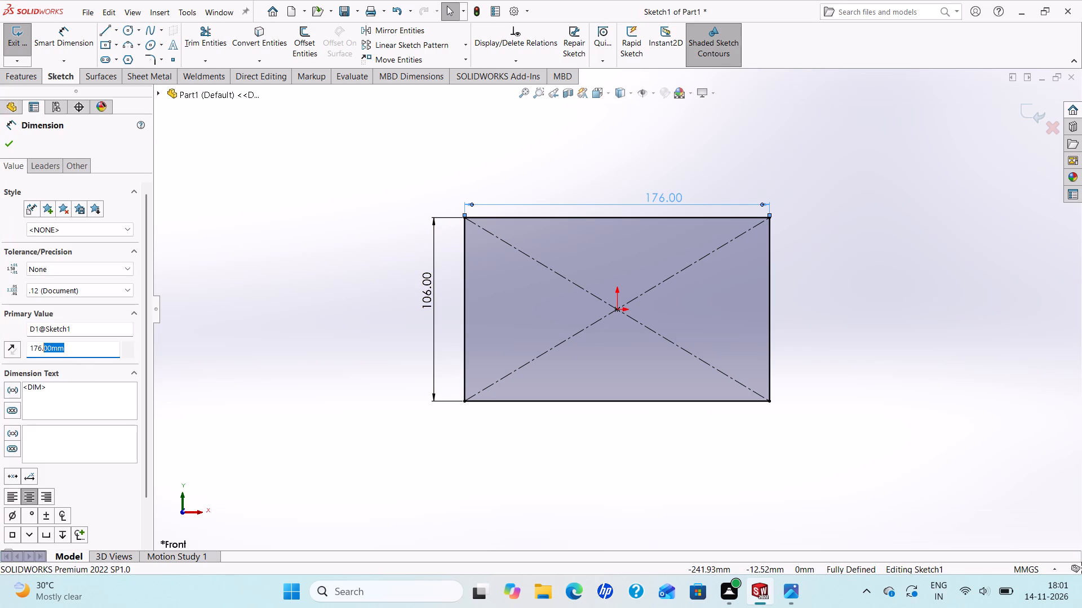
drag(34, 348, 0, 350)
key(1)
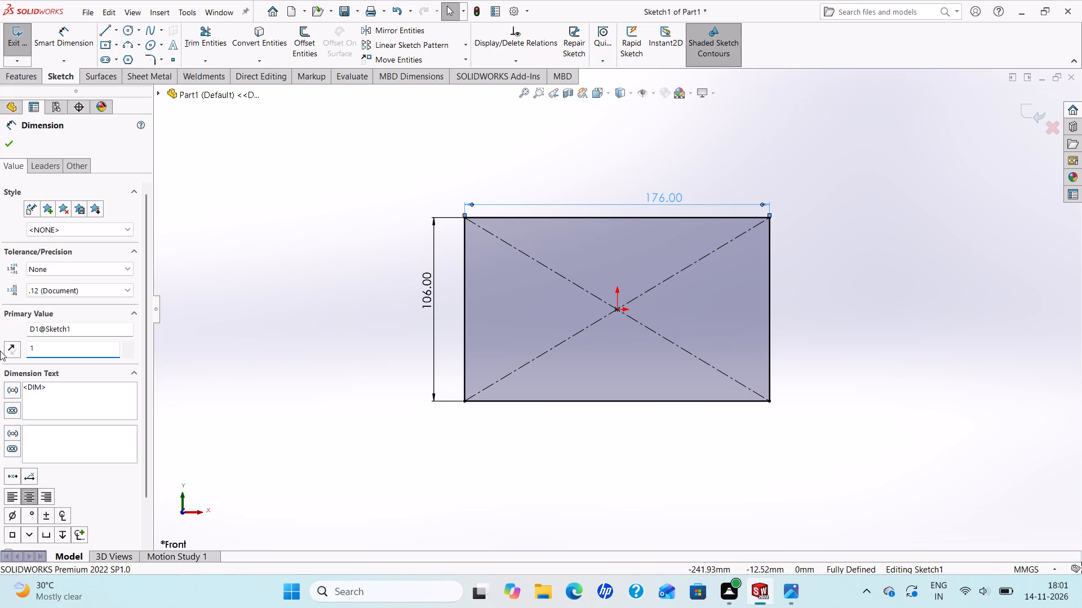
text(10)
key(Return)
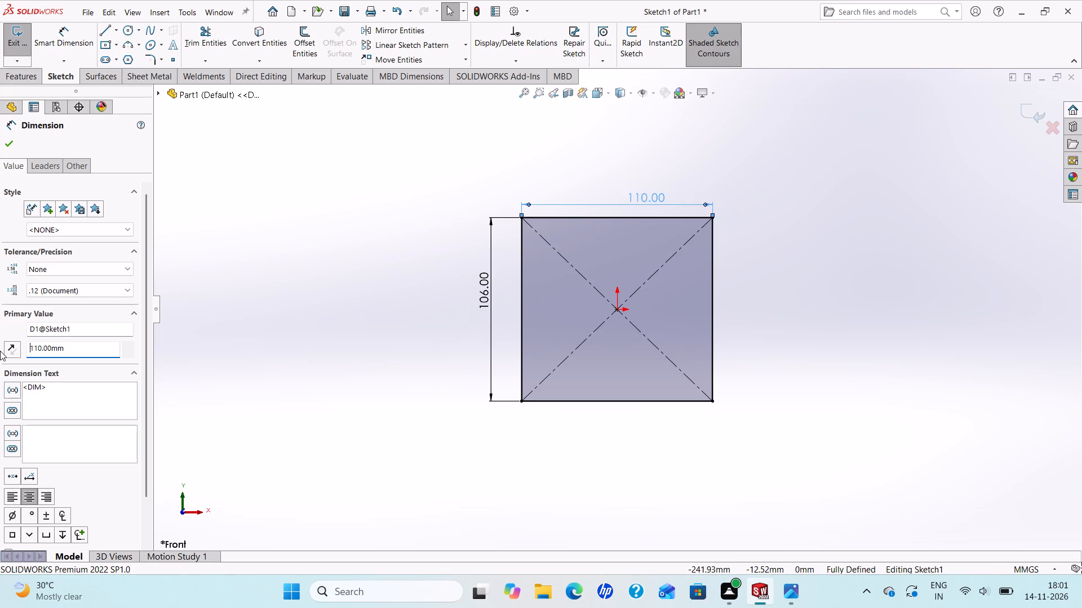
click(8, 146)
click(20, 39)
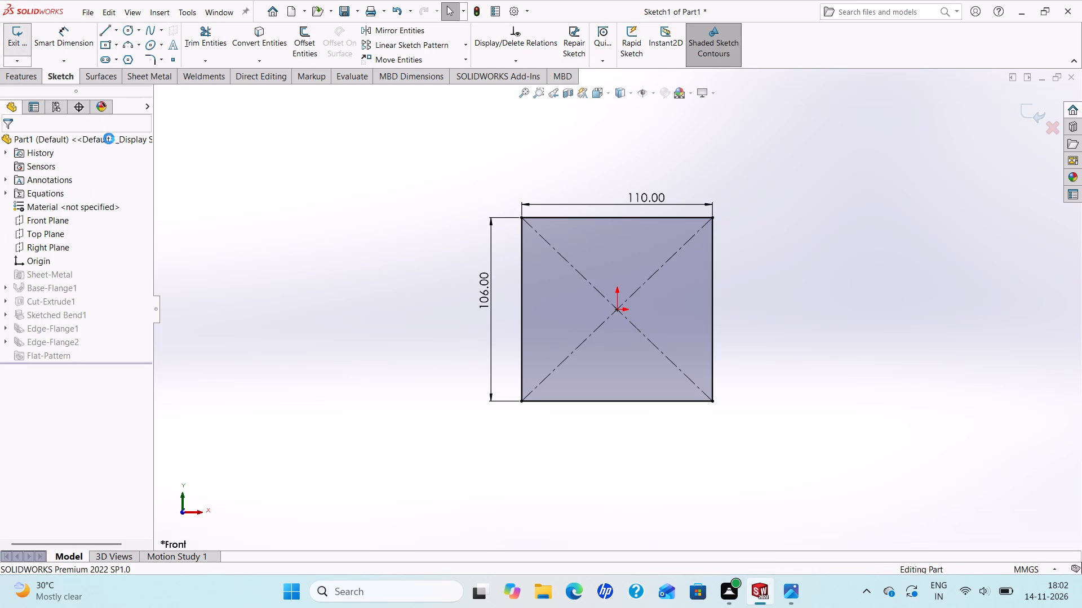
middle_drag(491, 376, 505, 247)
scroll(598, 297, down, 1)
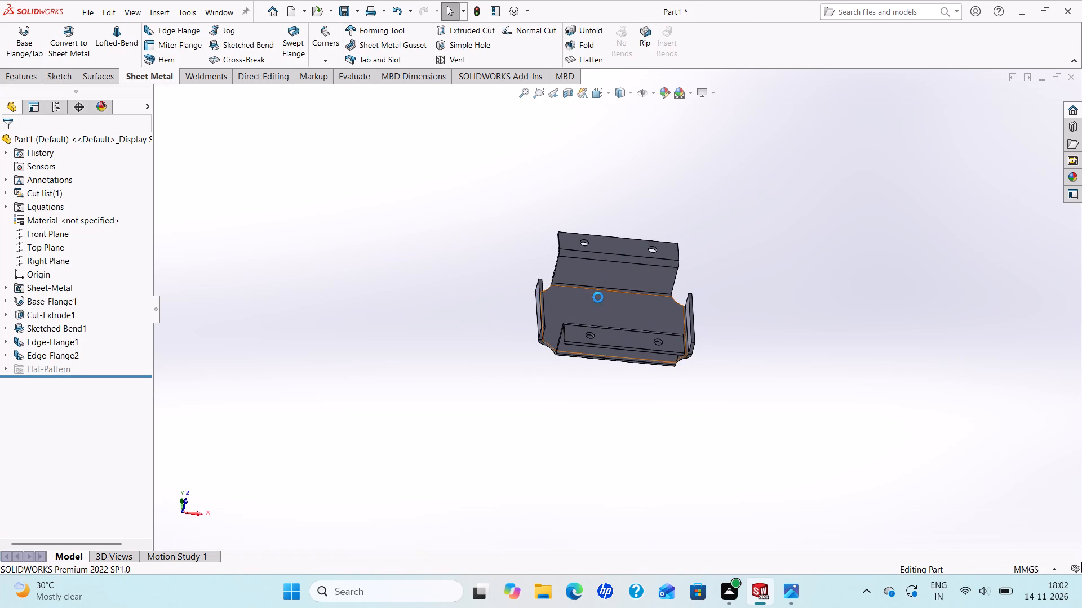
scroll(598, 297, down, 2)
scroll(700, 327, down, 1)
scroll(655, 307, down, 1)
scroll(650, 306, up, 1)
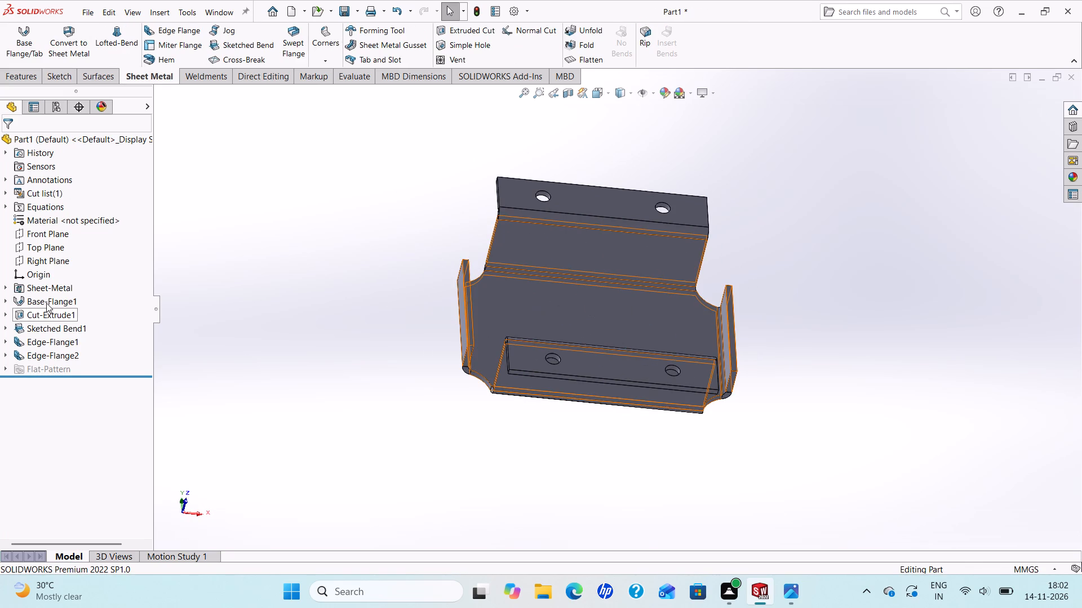
Set the horizontal dimension of the base flange's rectangle sketch to 125 mm and exit the sketch.
right_click(42, 303)
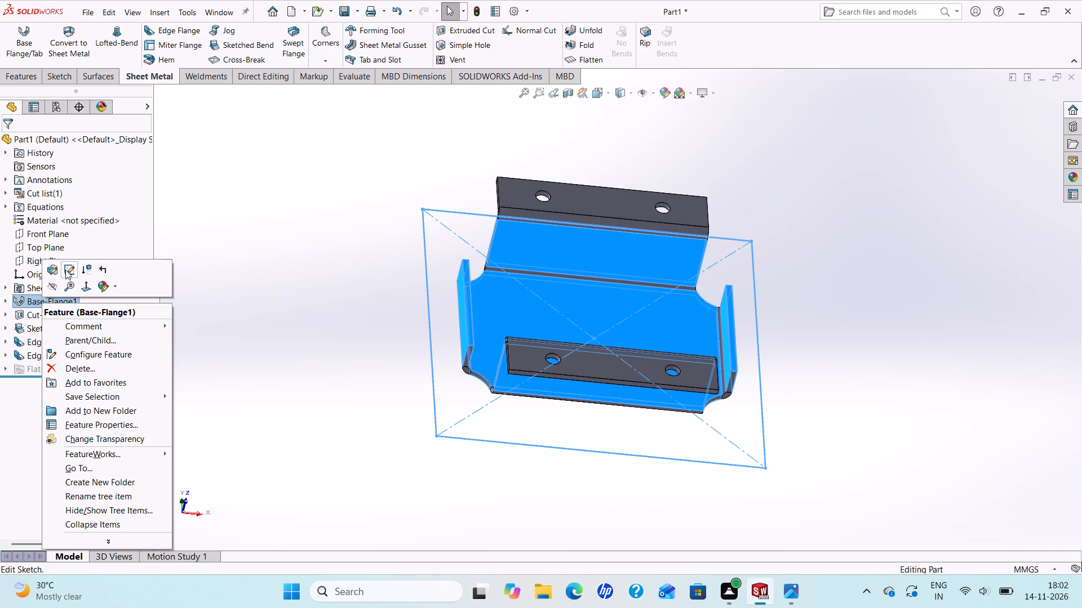
click(65, 270)
scroll(626, 218, up, 2)
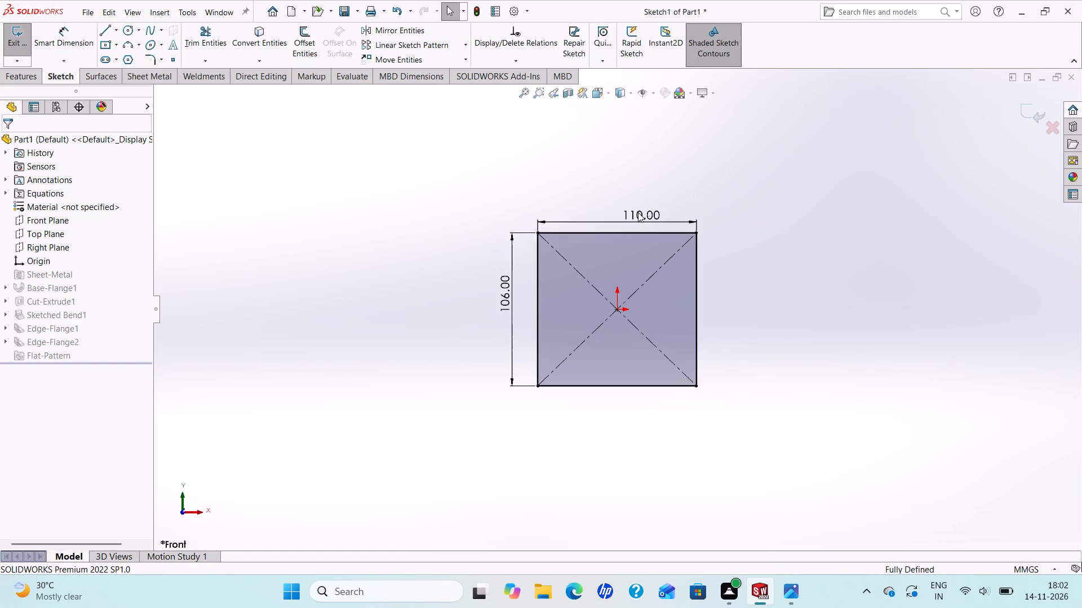
scroll(644, 209, down, 3)
click(635, 245)
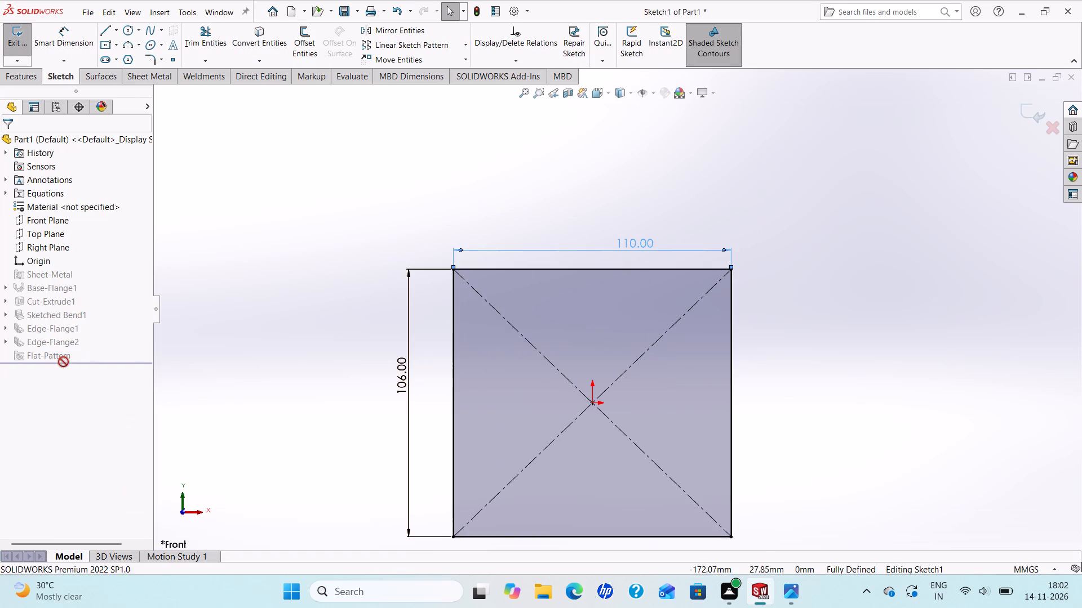
drag(70, 351, 2, 340)
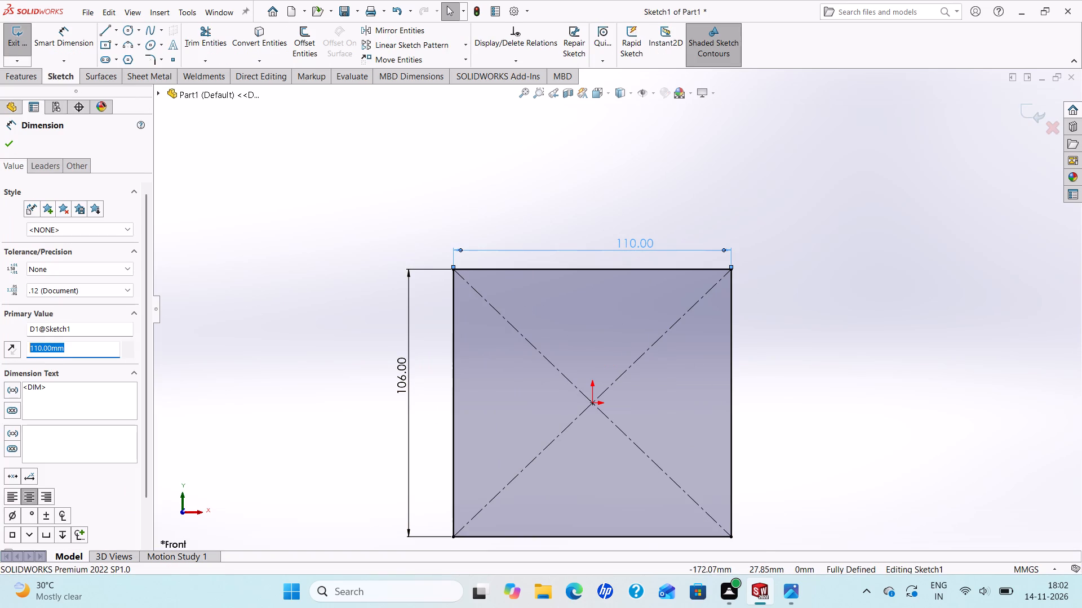
drag(2, 340, 0, 340)
text(125)
key(Return)
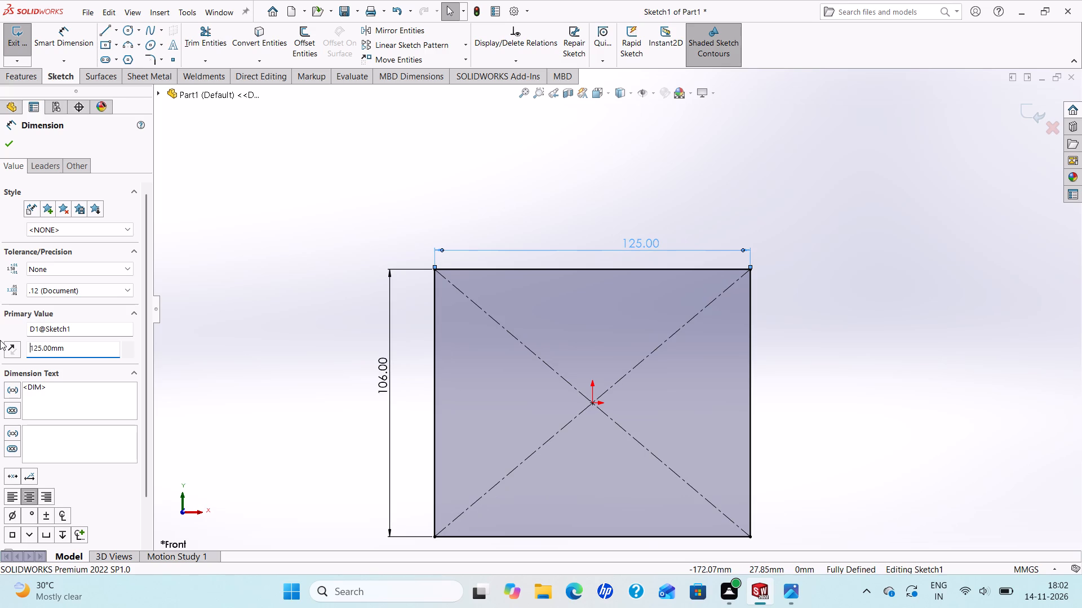
click(8, 151)
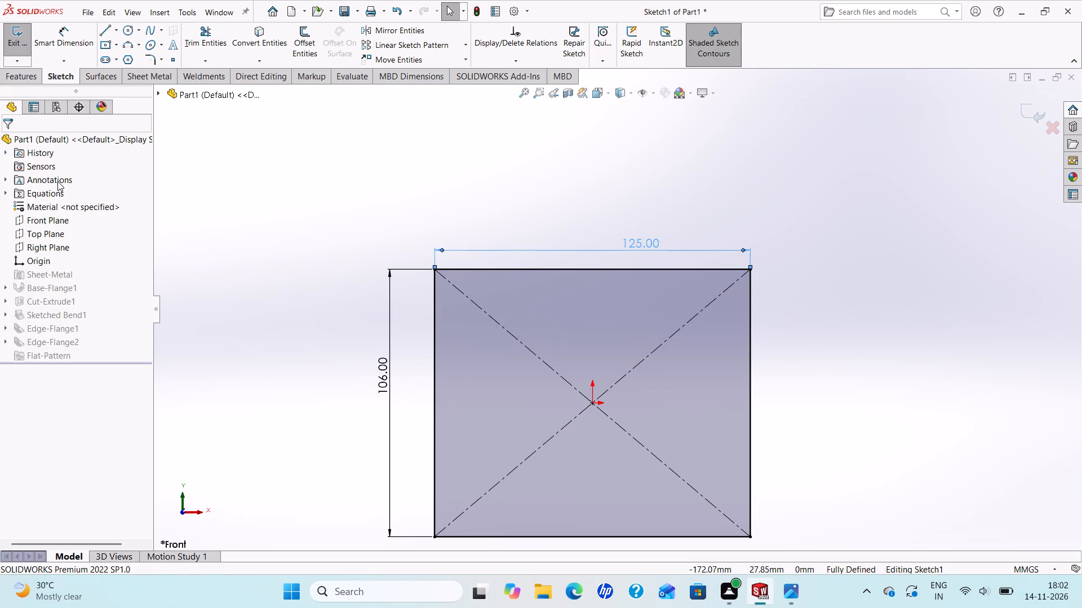
scroll(529, 394, up, 3)
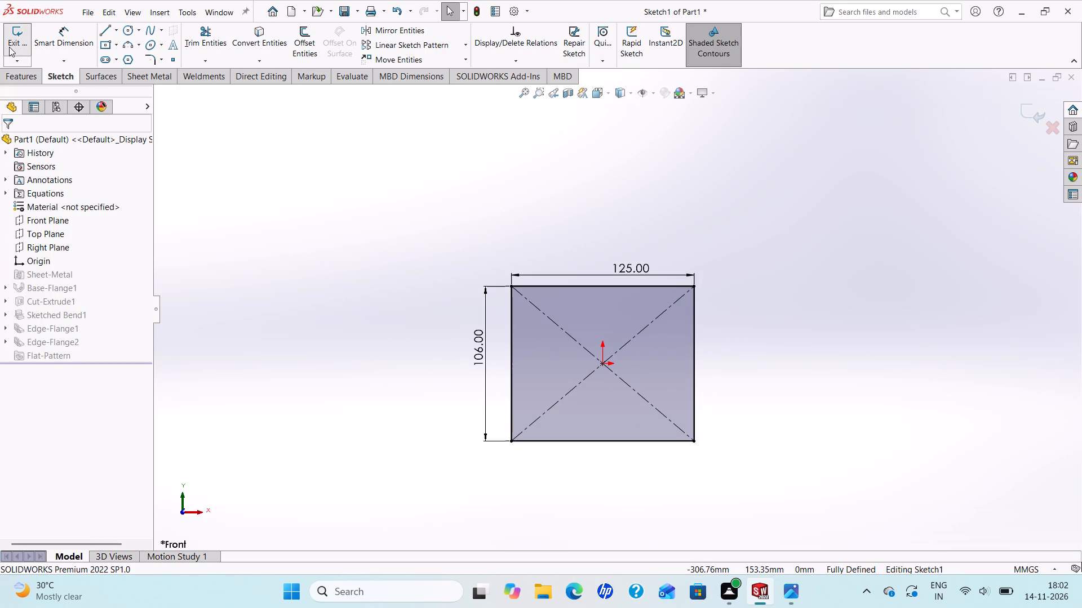
click(9, 47)
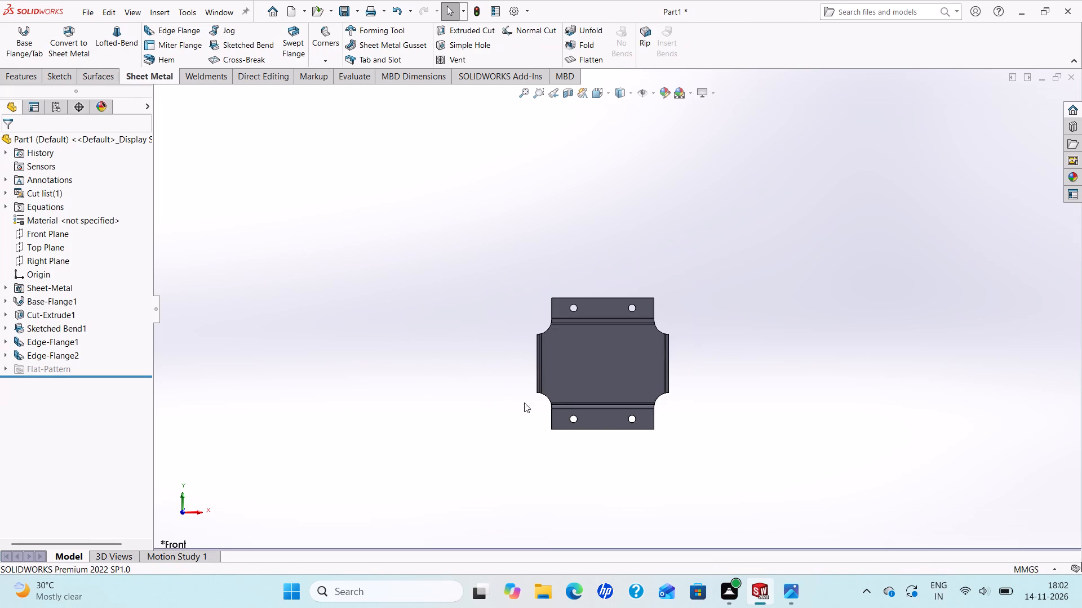
Inspect the rebuilt bracket and bring up the reference drawing to compare it.
middle_drag(533, 403, 552, 263)
scroll(644, 370, down, 1)
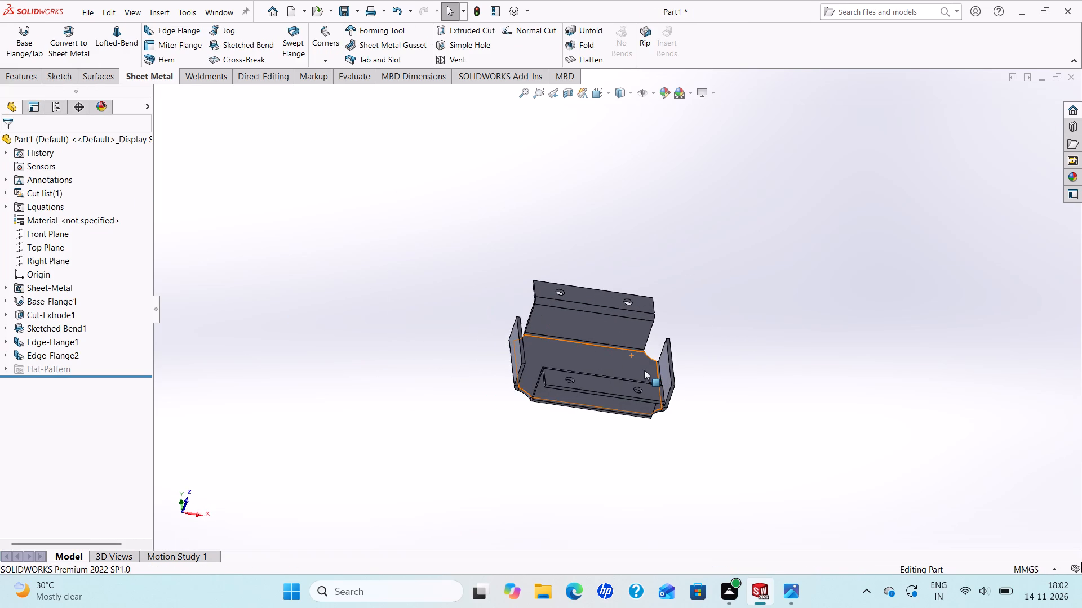
scroll(644, 369, down, 3)
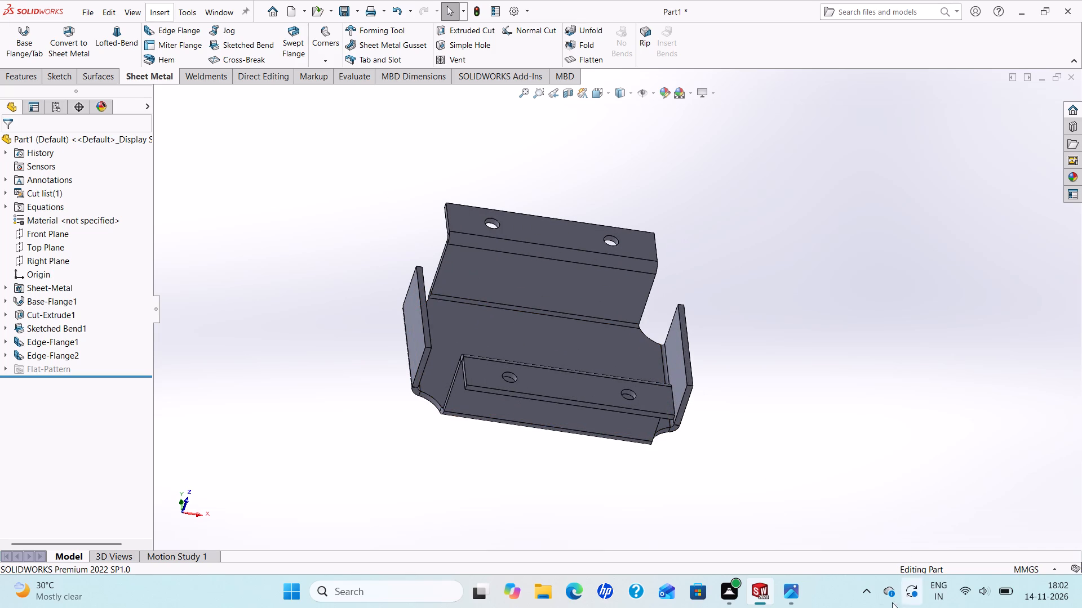
click(793, 596)
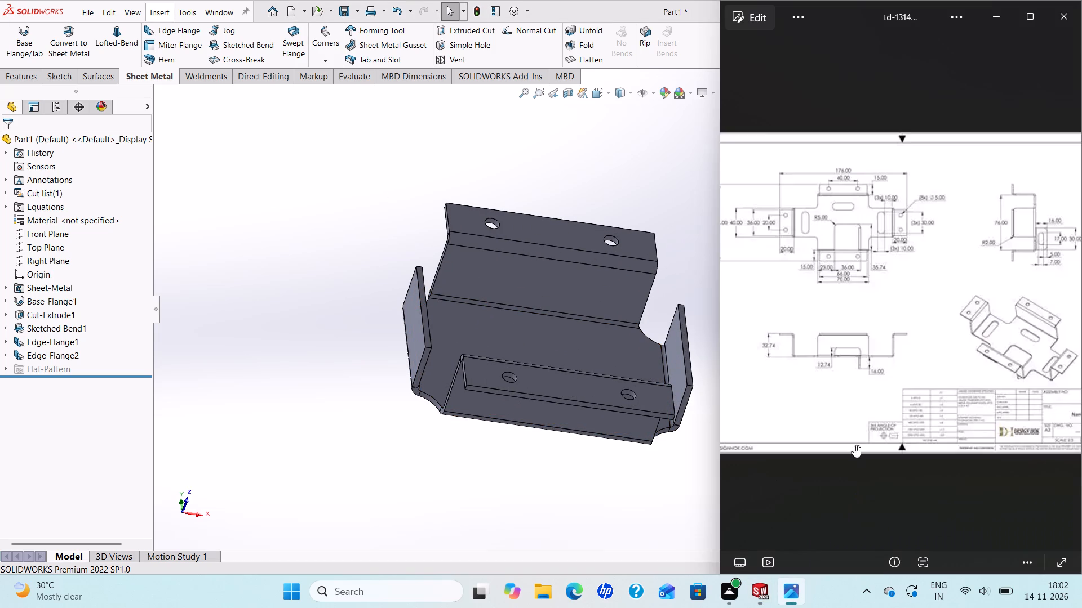
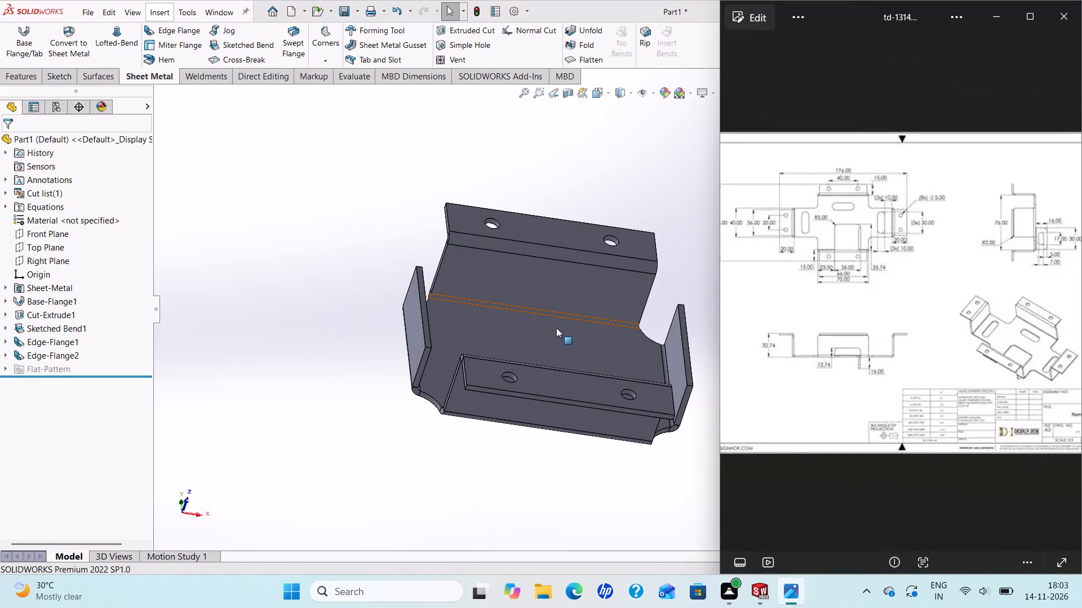
Examine the bracket's end walls and holed flanges against the reference drawing.
scroll(609, 345, up, 2)
scroll(663, 377, down, 1)
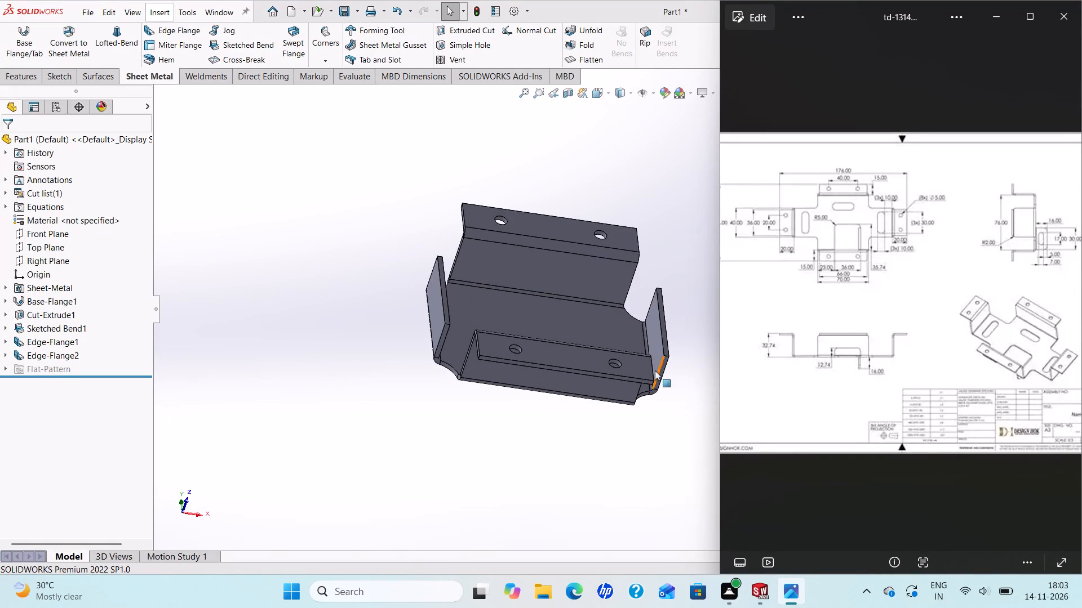
scroll(610, 368, down, 1)
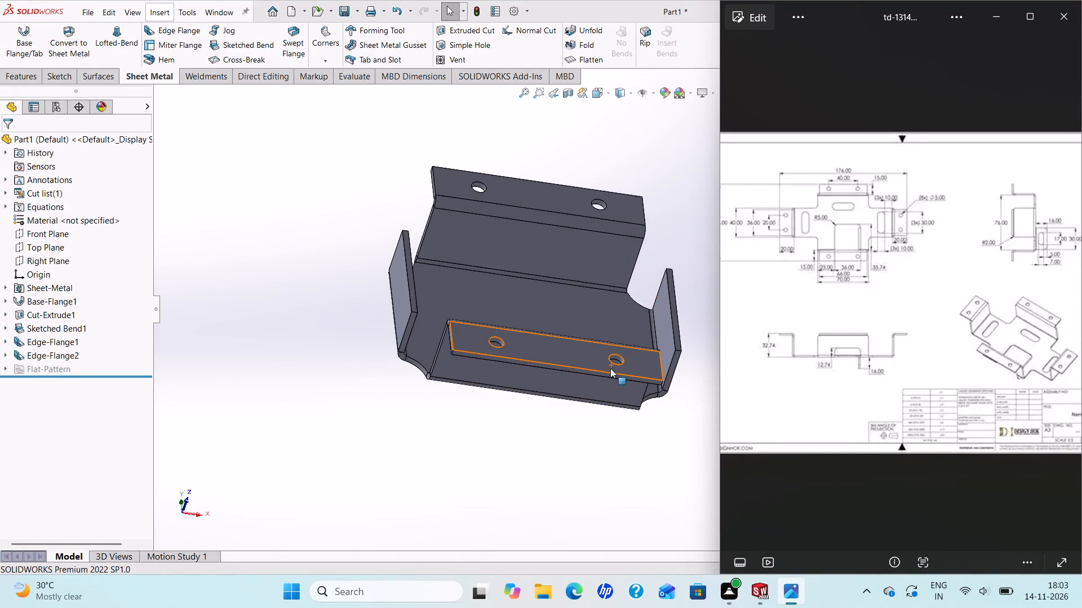
scroll(593, 376, down, 1)
scroll(590, 365, up, 2)
scroll(624, 316, down, 1)
scroll(624, 316, up, 1)
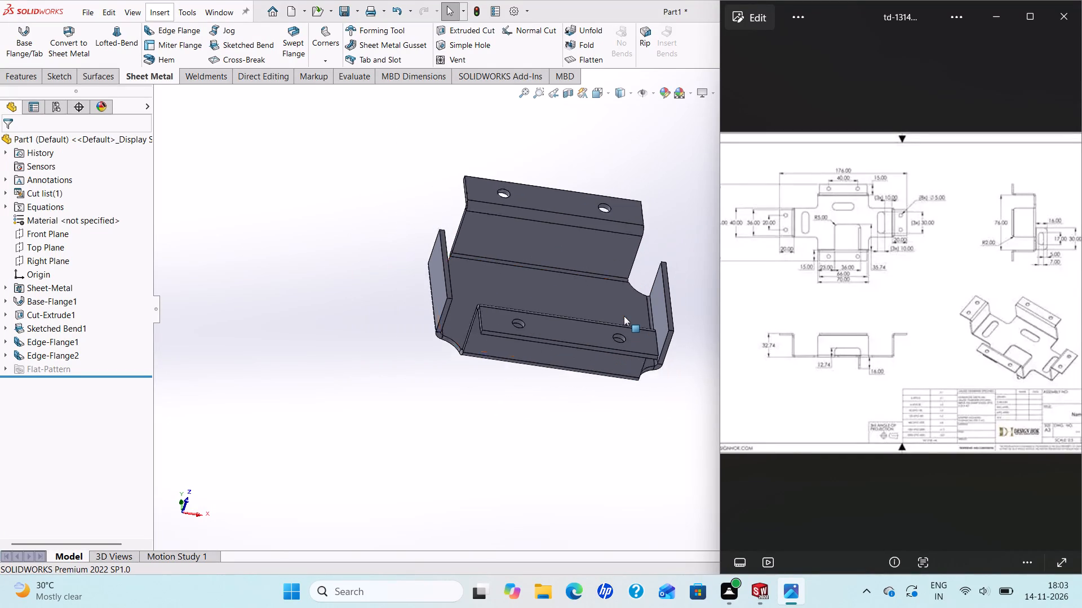
scroll(624, 316, up, 1)
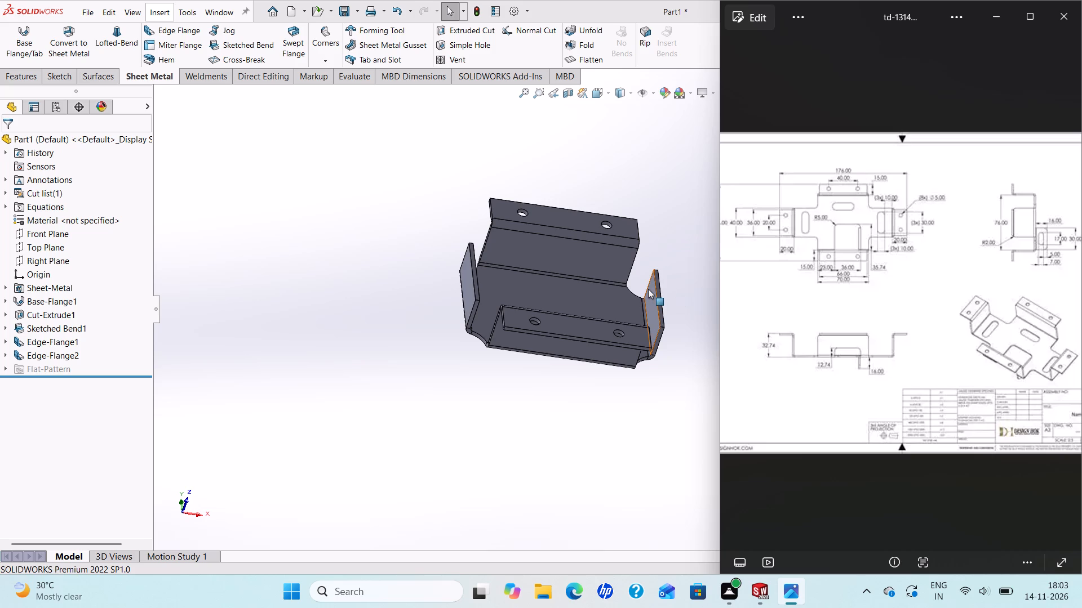
scroll(648, 289, down, 3)
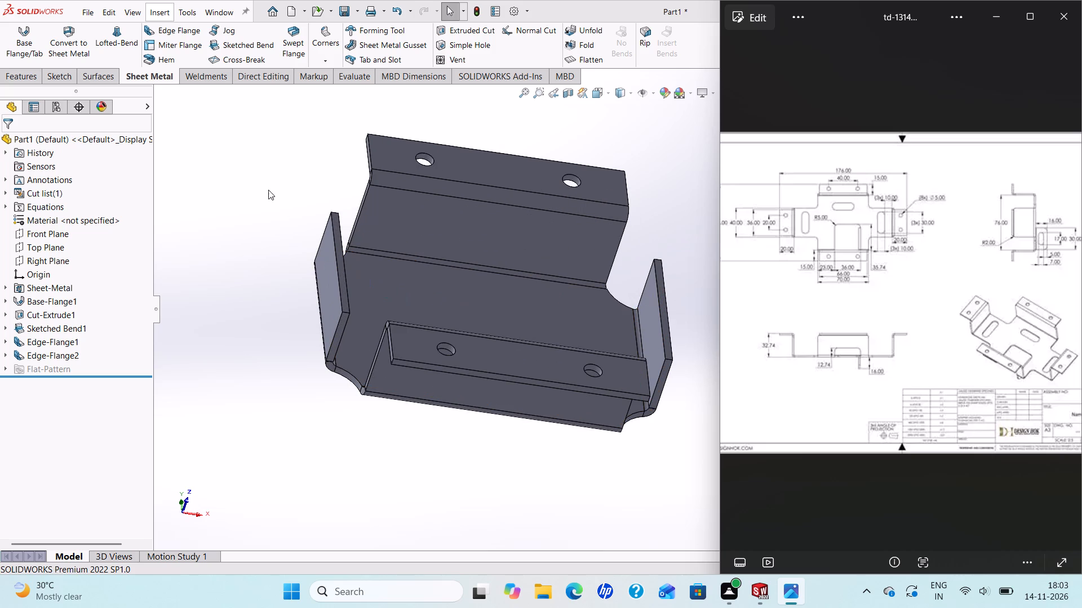
Start an outward edge flange about 19 mm long on the free edge of the negative-X end wall and open its profile sketch.
click(170, 29)
scroll(373, 235, down, 2)
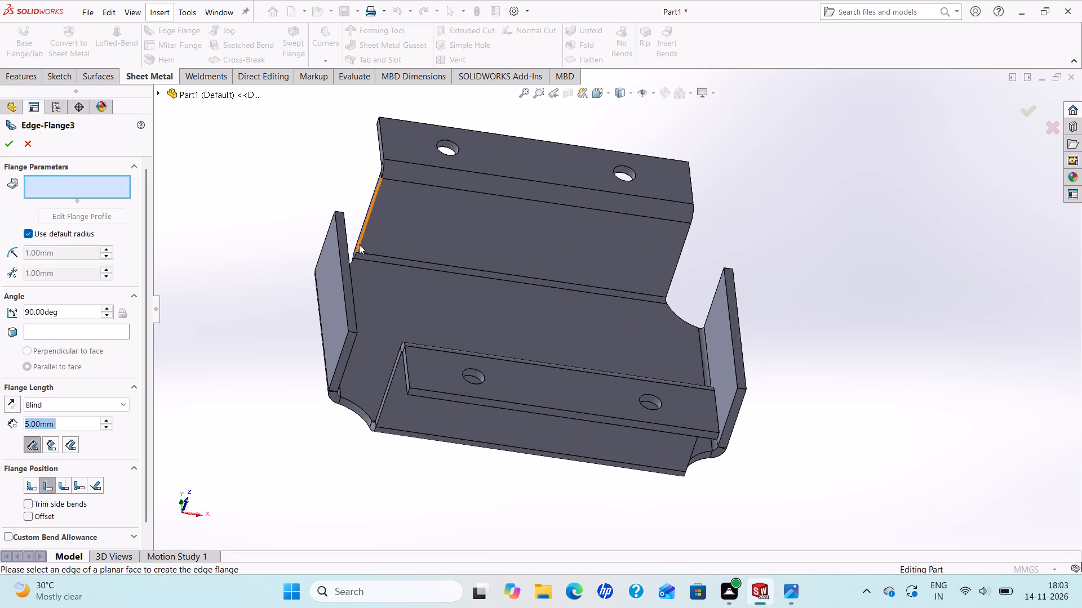
click(342, 263)
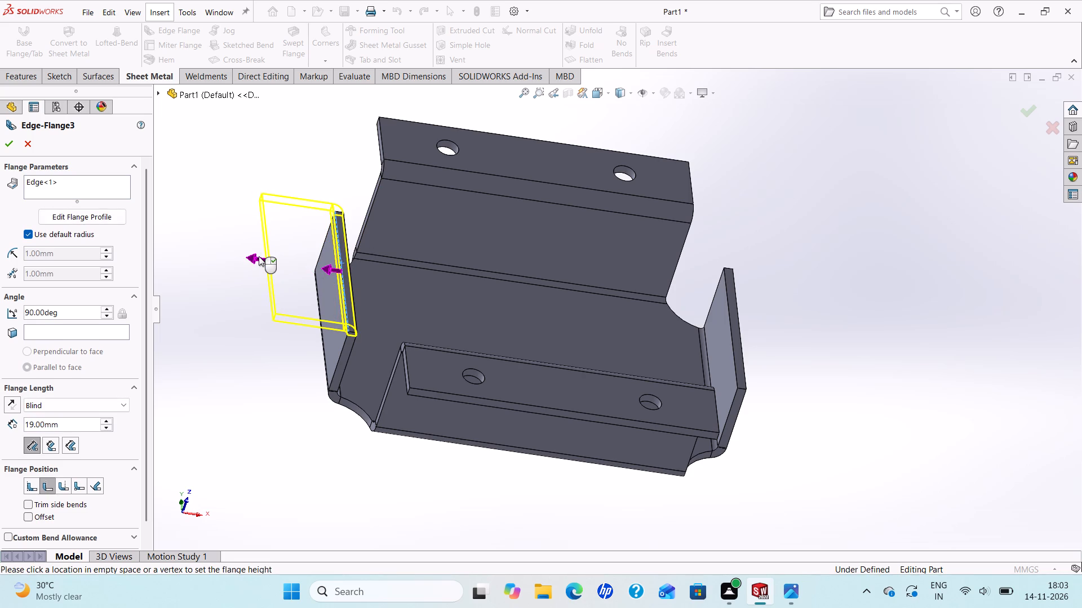
click(259, 256)
click(95, 212)
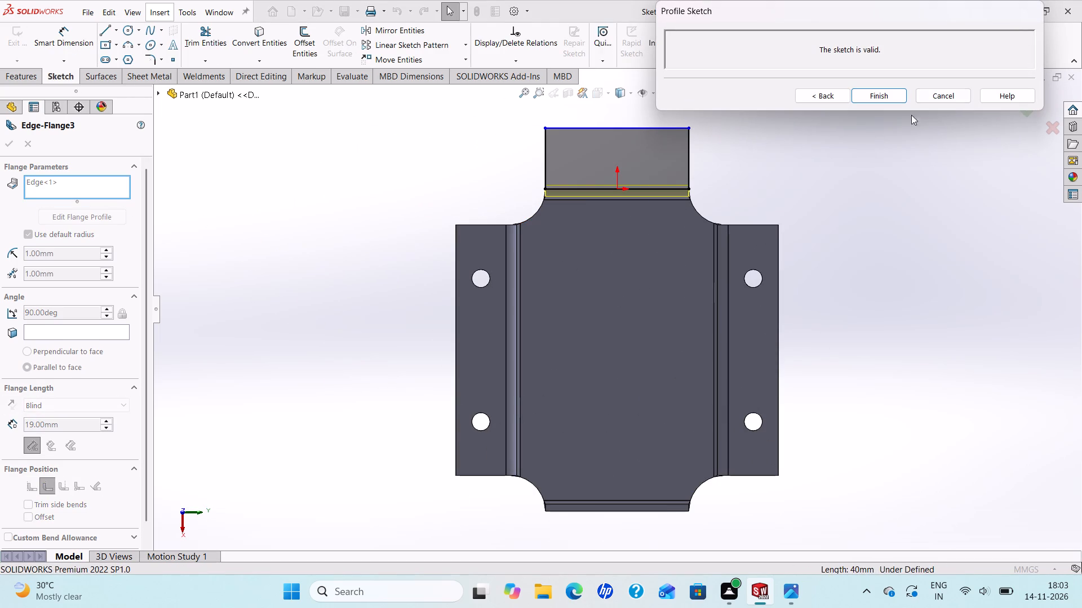
Consult the reference drawing and dimension the flange profile's height from the bend line to its outer edge as 20 mm.
scroll(771, 188, up, 1)
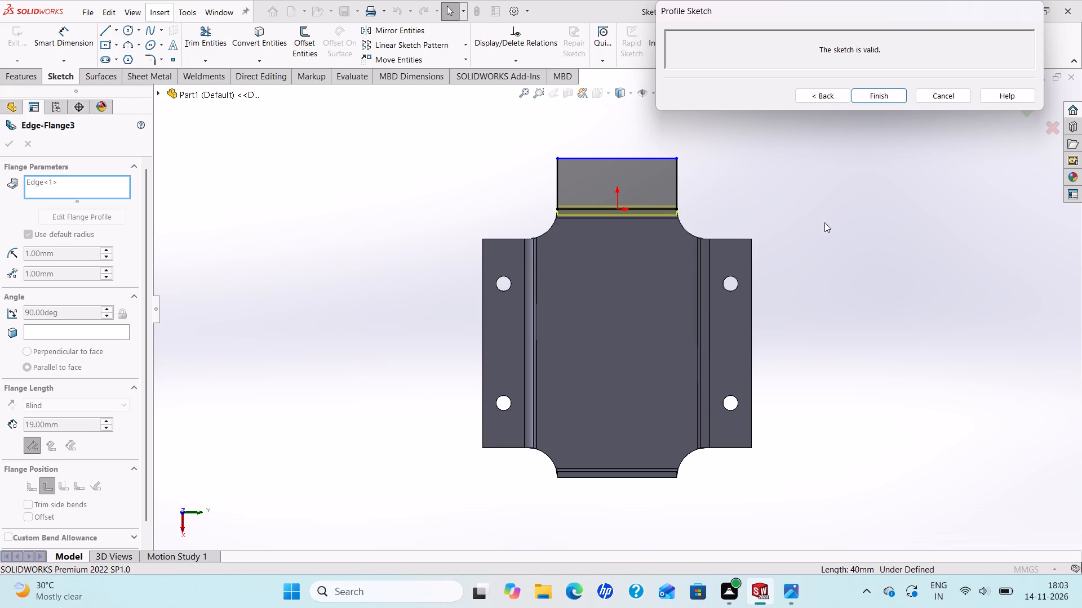
click(791, 593)
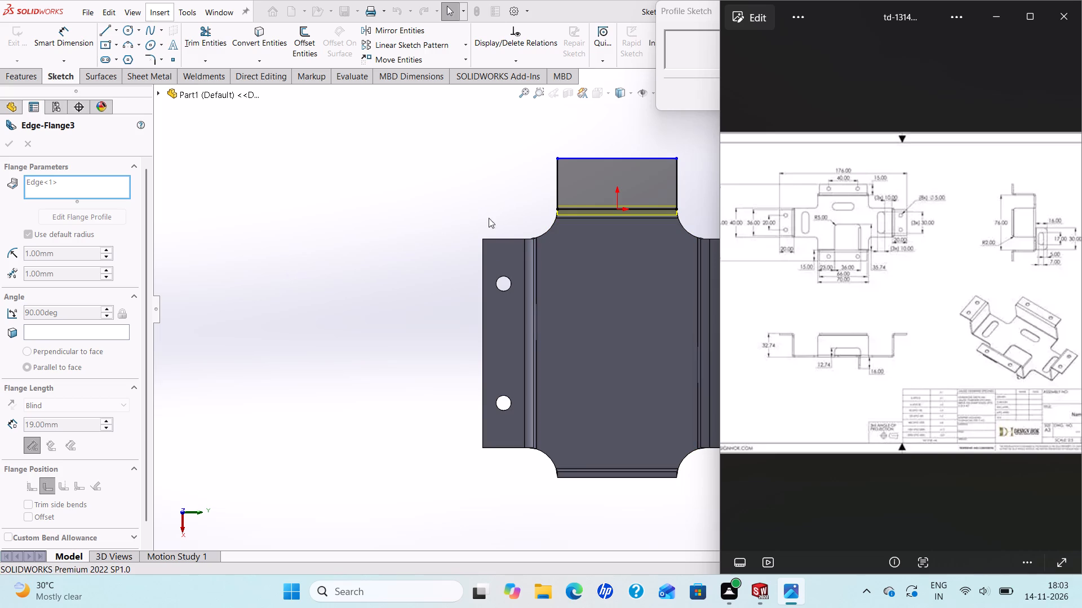
scroll(571, 195, up, 2)
scroll(690, 213, down, 1)
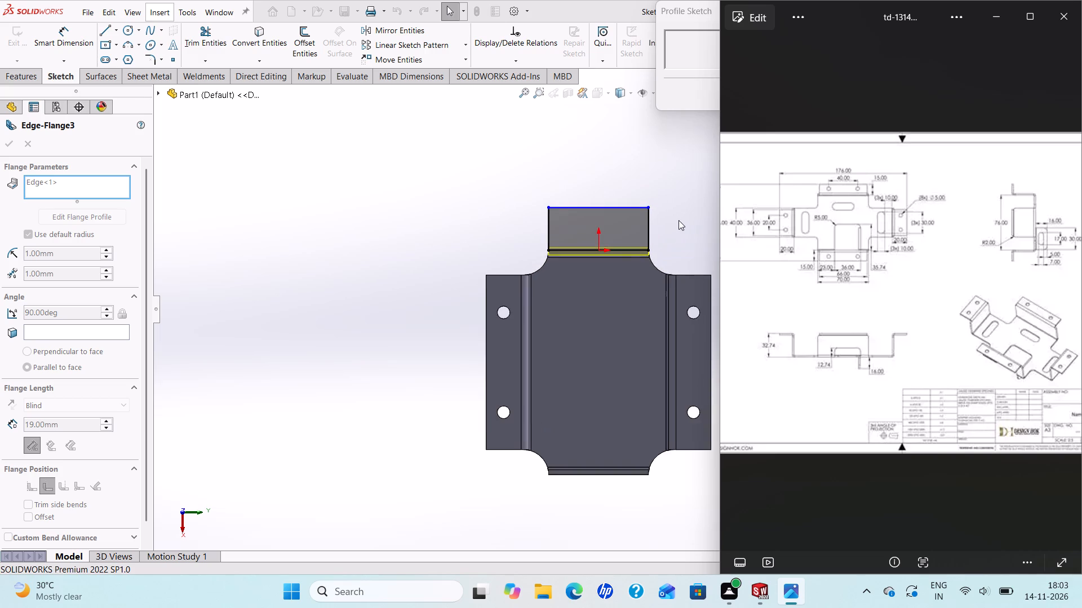
scroll(675, 226, down, 2)
scroll(662, 238, up, 1)
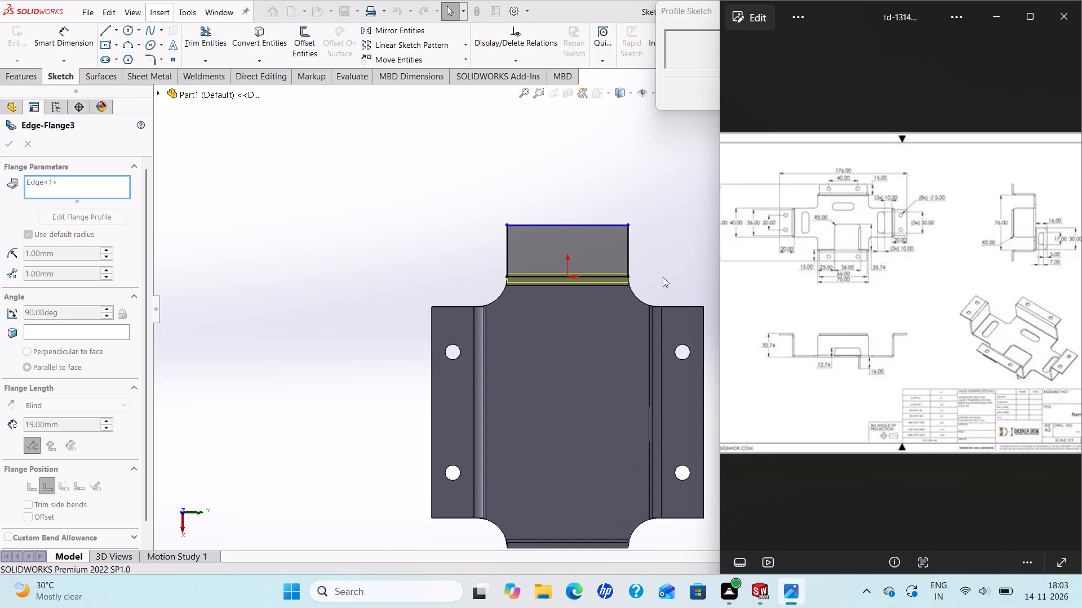
scroll(663, 277, down, 1)
scroll(662, 277, up, 1)
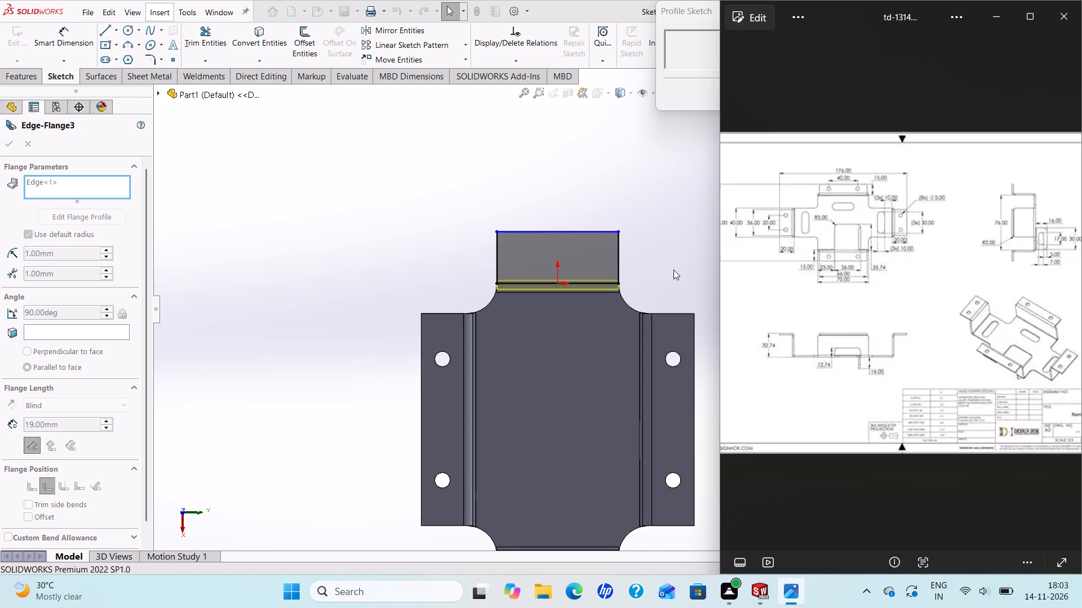
scroll(673, 270, down, 1)
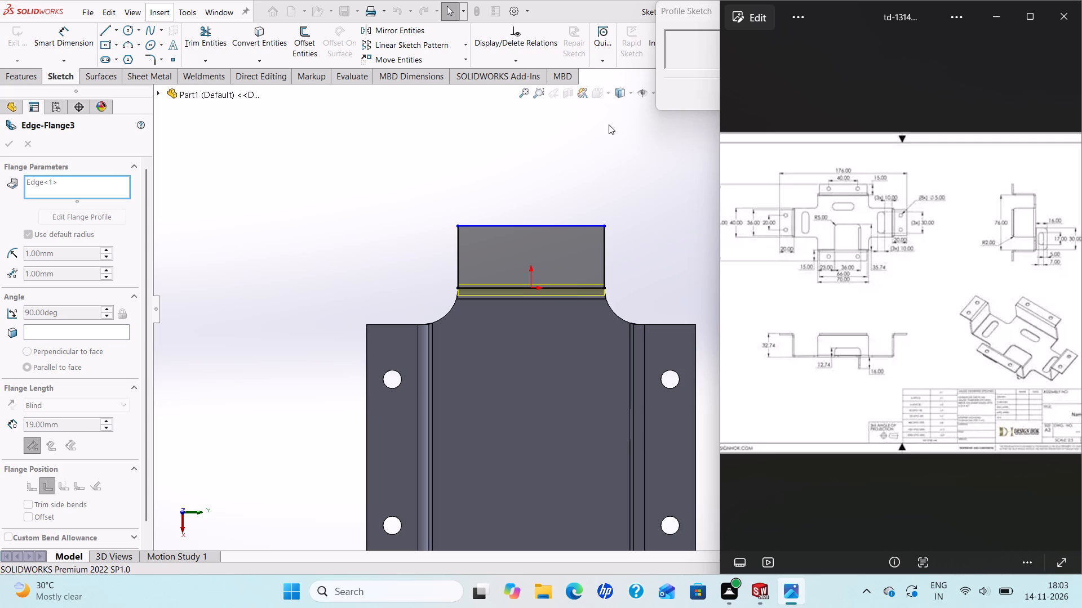
click(75, 39)
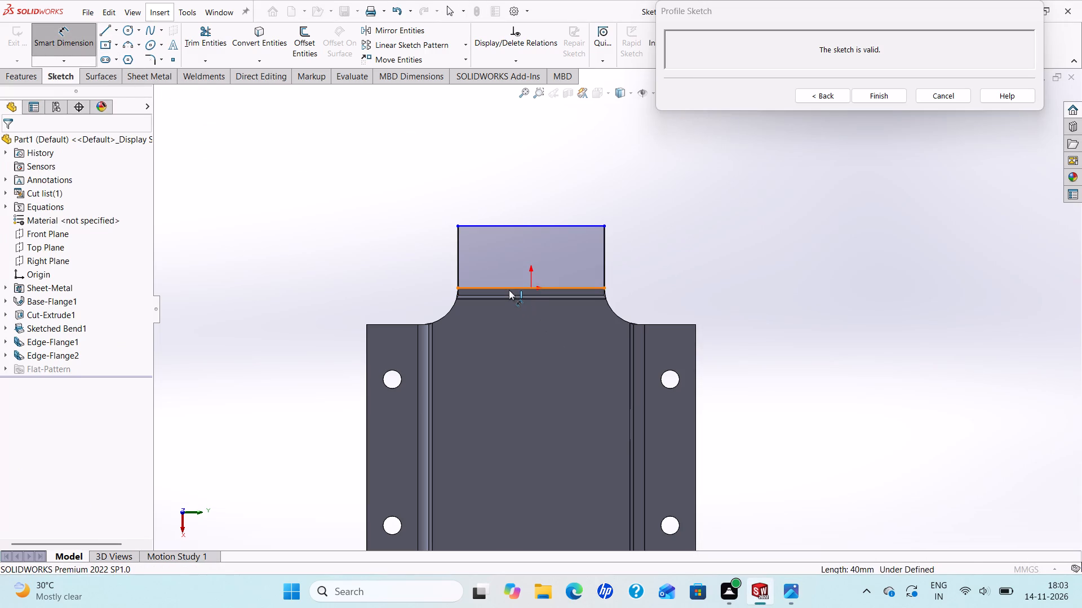
click(509, 290)
click(509, 225)
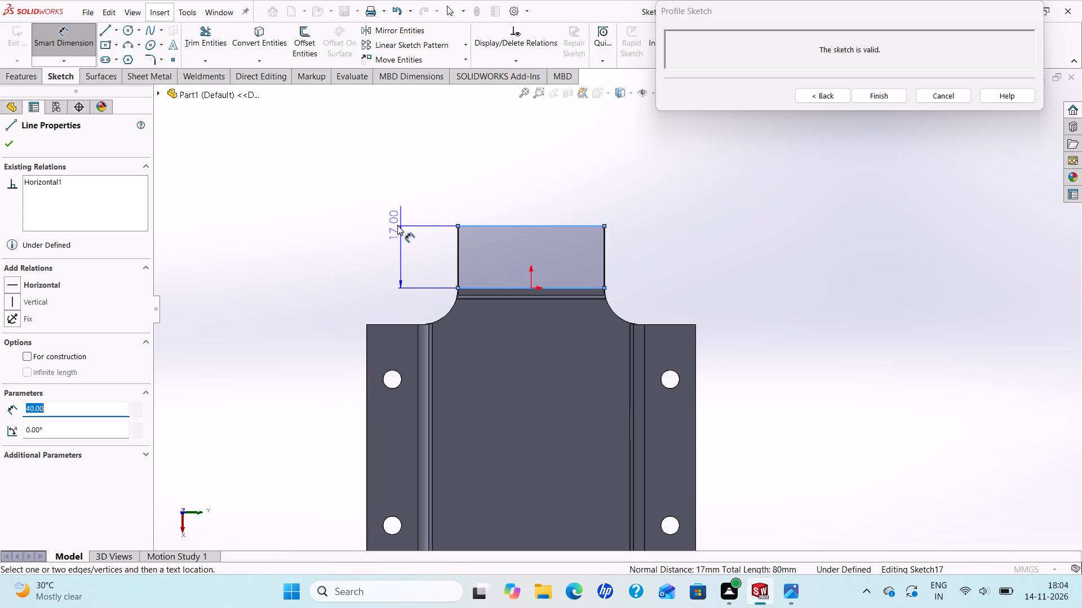
click(397, 225)
text(20)
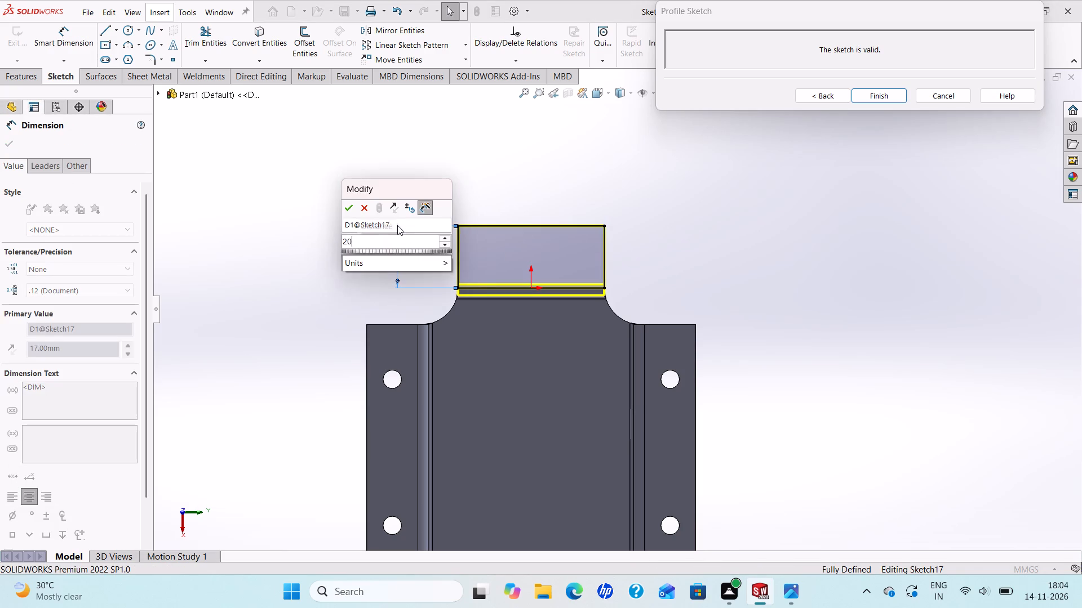
key(Return)
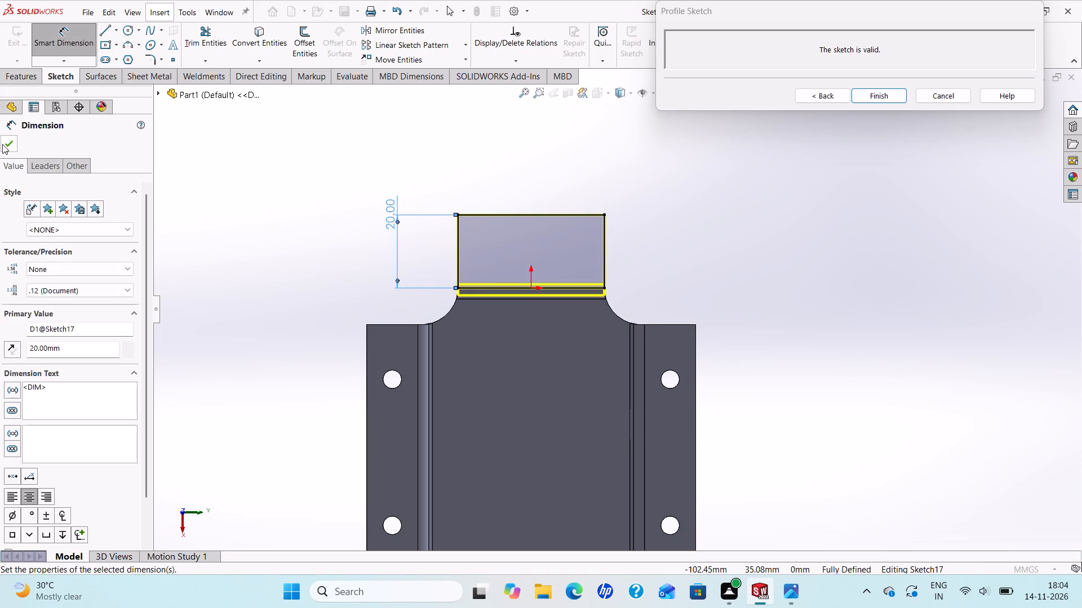
click(2, 144)
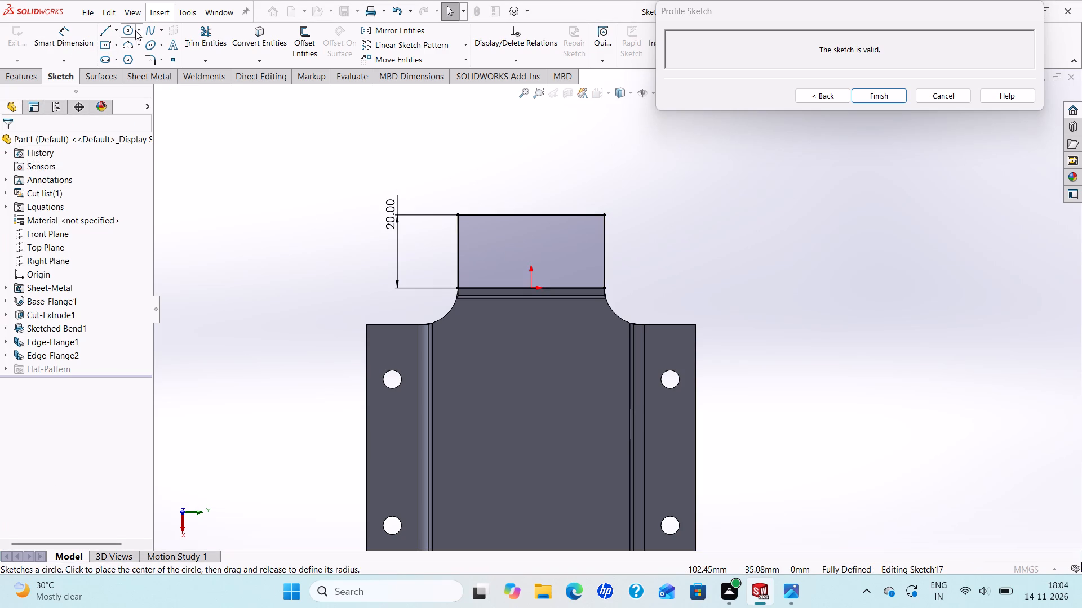
Sketch two side-by-side circles in the flange profile, with radii of about 4.2 mm and 3.95 mm.
click(135, 30)
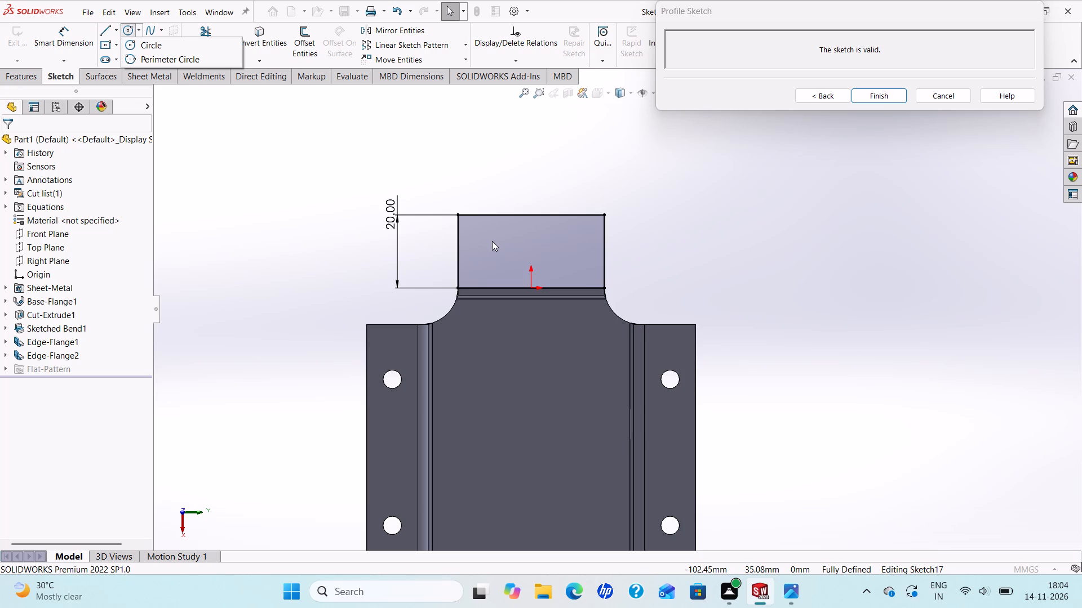
click(130, 29)
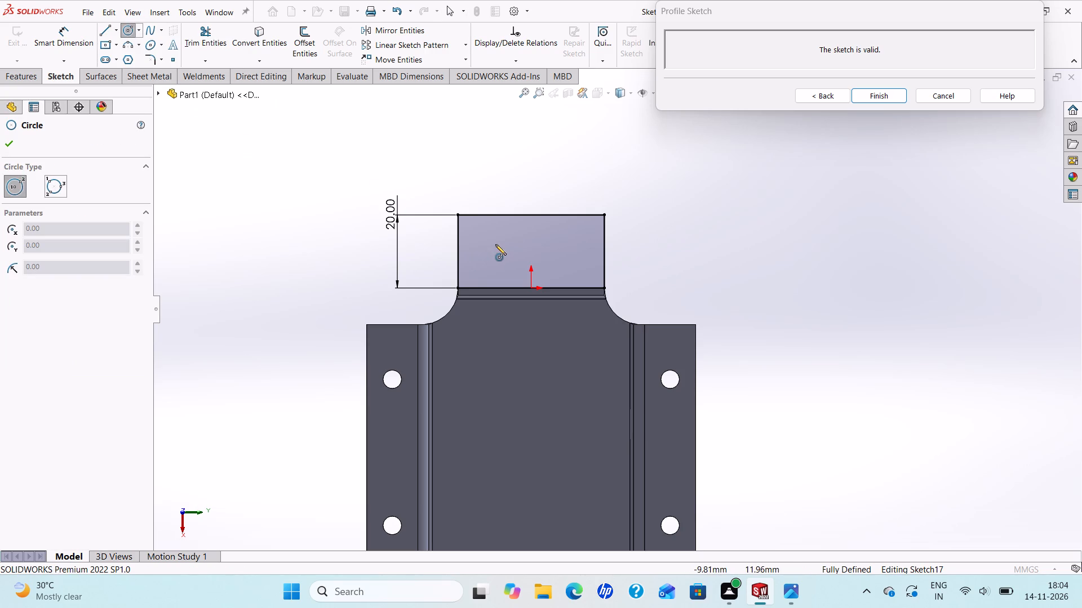
click(495, 244)
click(509, 252)
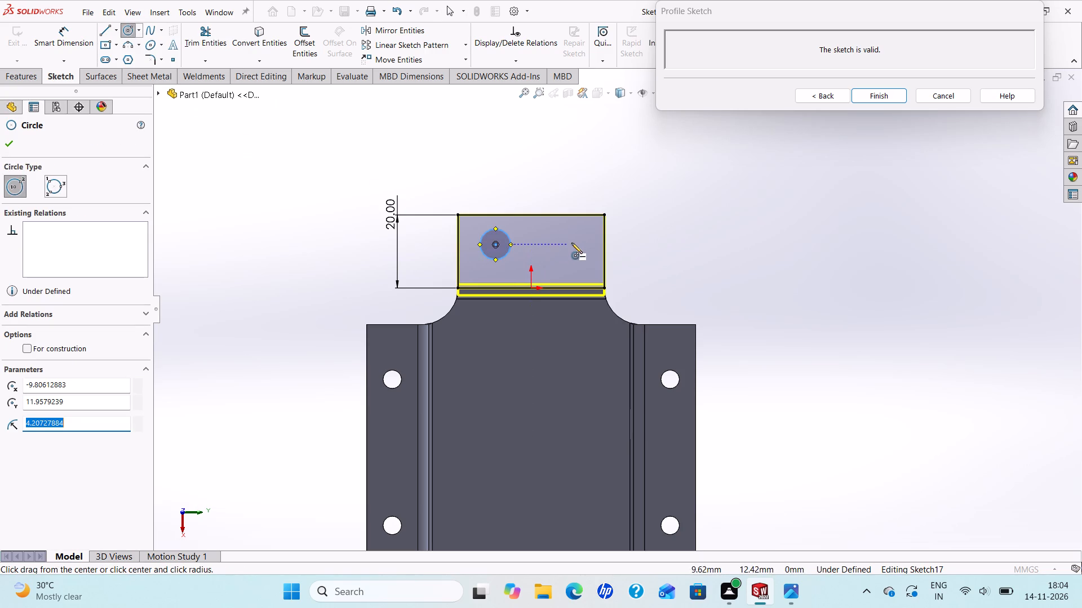
click(574, 243)
click(579, 258)
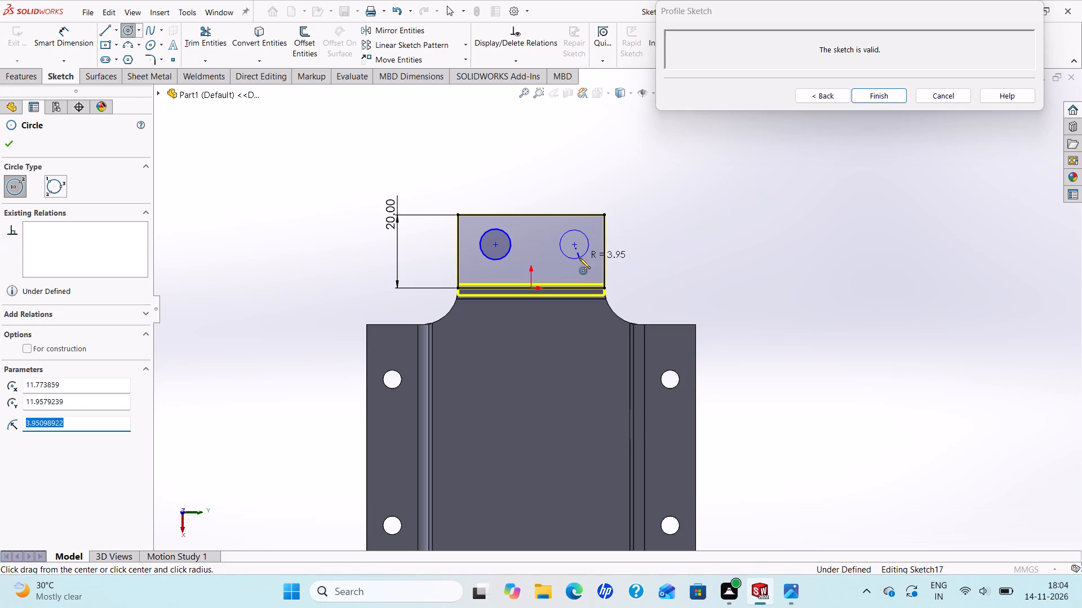
right_click(579, 258)
click(610, 270)
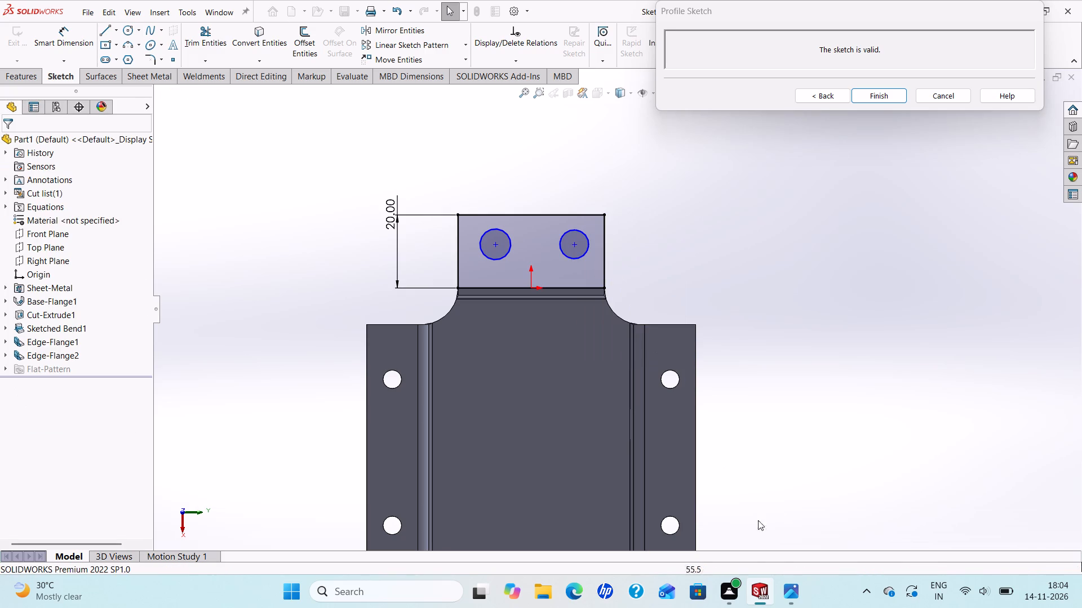
Following the reference drawing, dimension the circle centres 20 mm apart and the left centre 10 mm from the flange's outer edge.
click(793, 600)
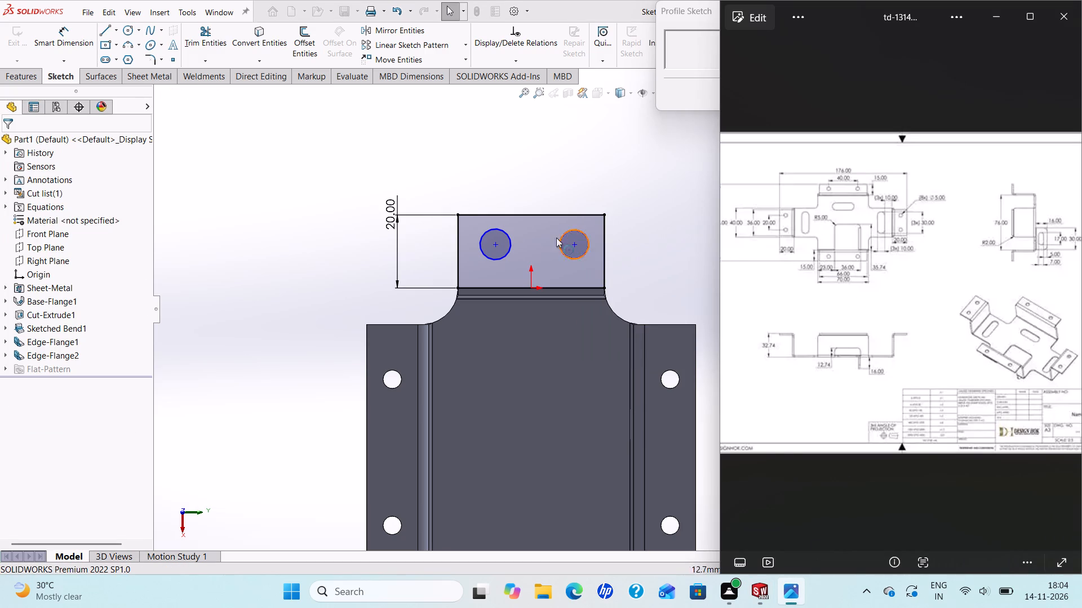
click(65, 42)
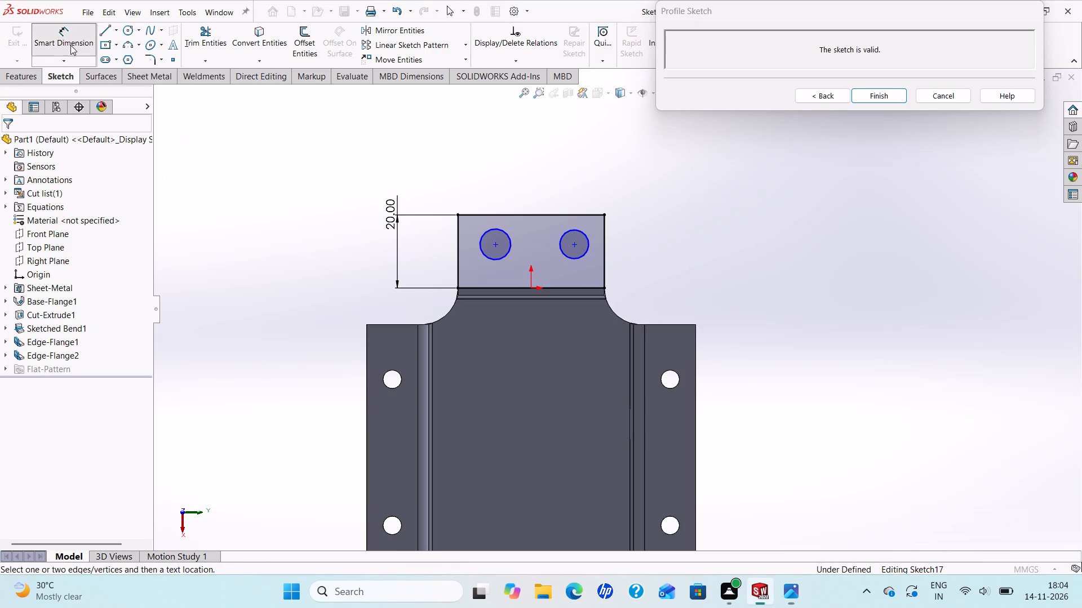
click(496, 243)
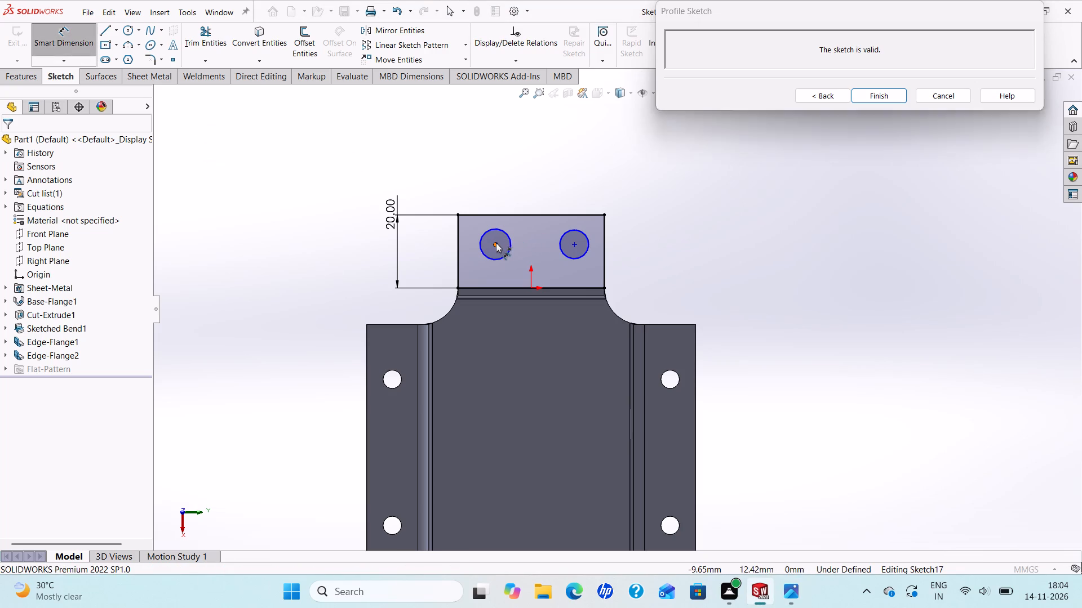
click(577, 244)
click(558, 177)
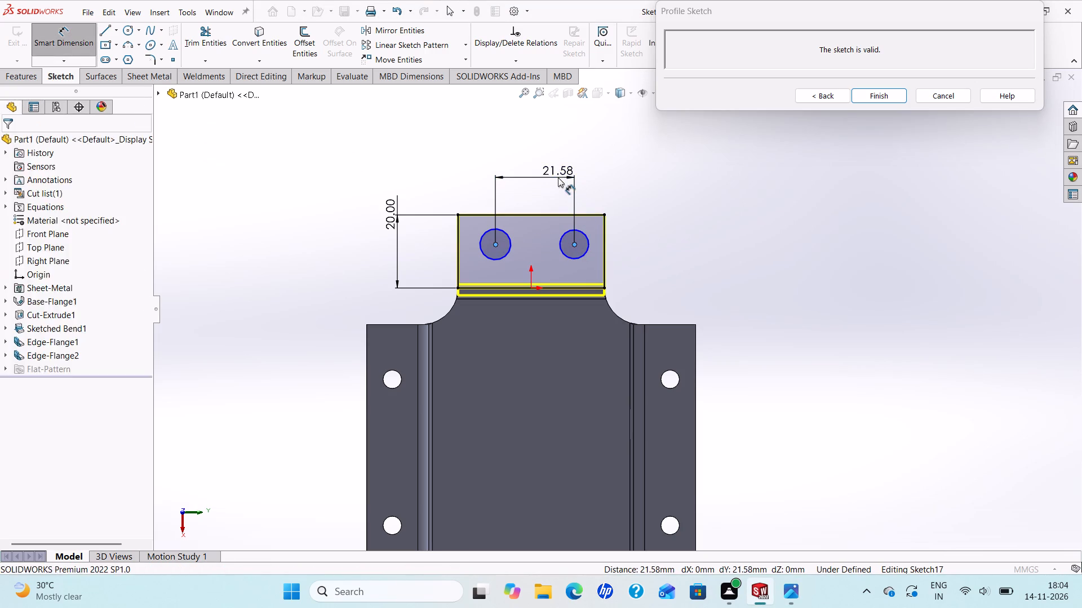
text(20)
key(Return)
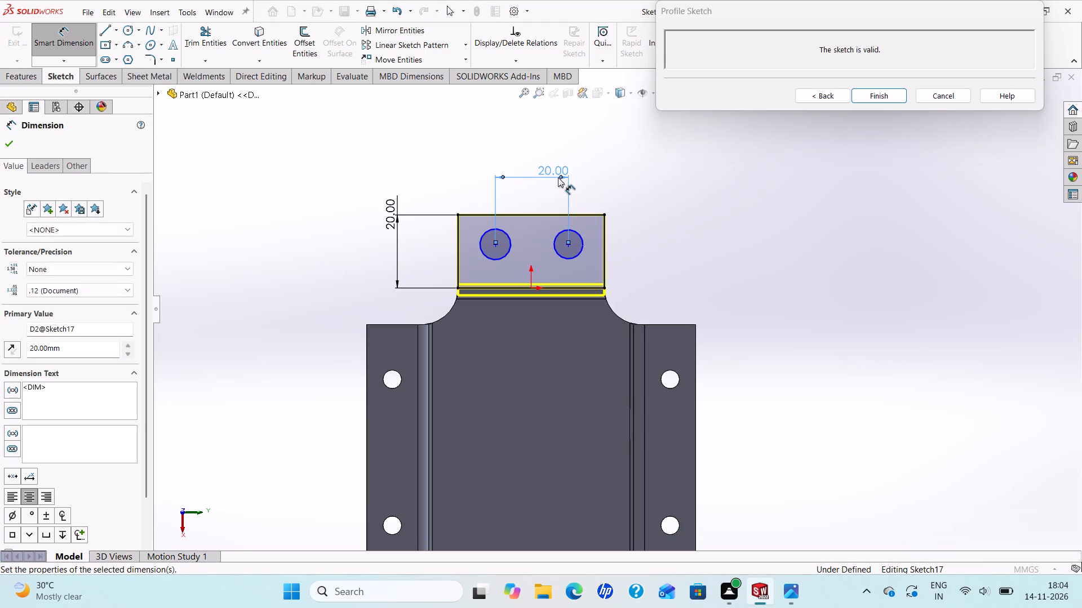
click(493, 246)
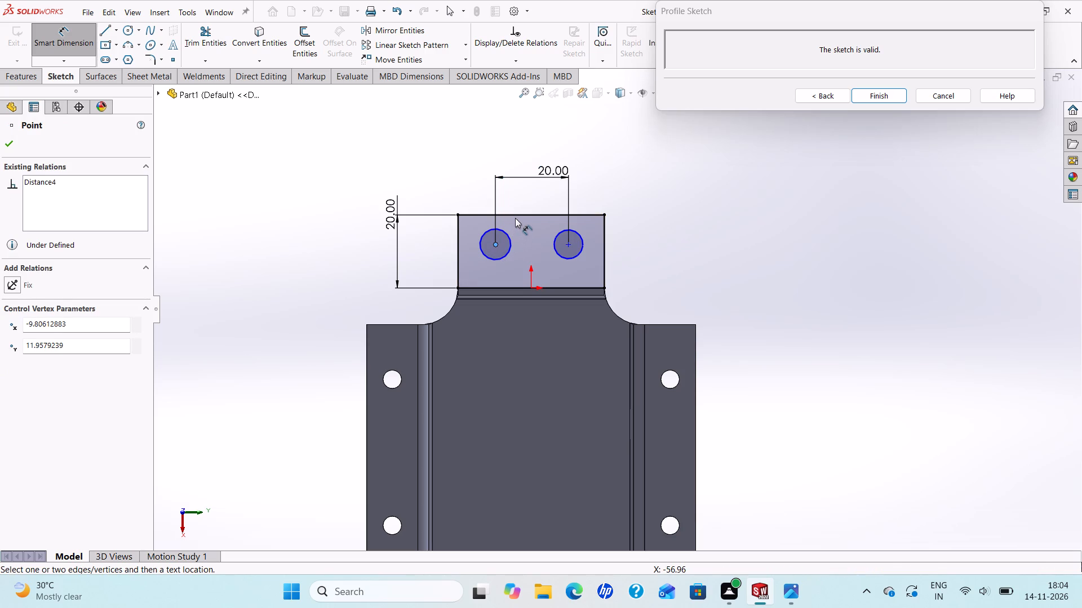
click(515, 217)
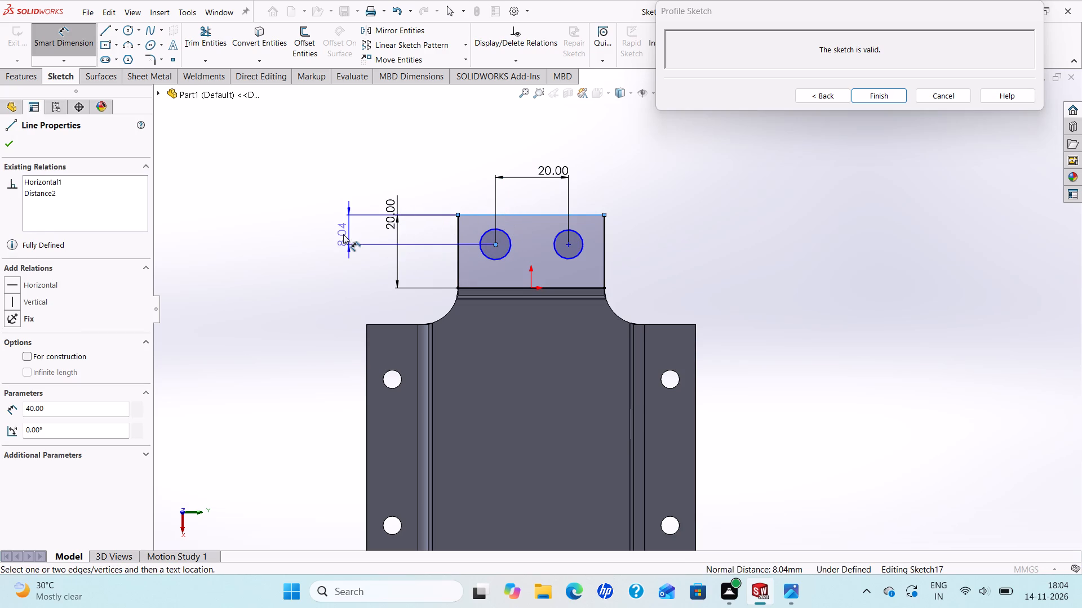
click(343, 234)
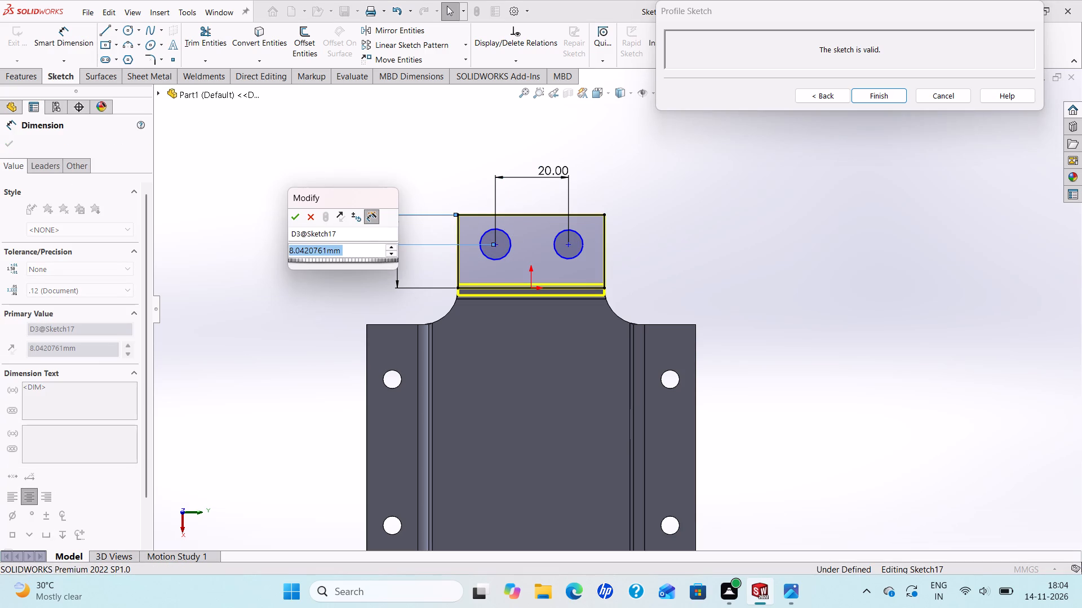
text(10)
key(Return)
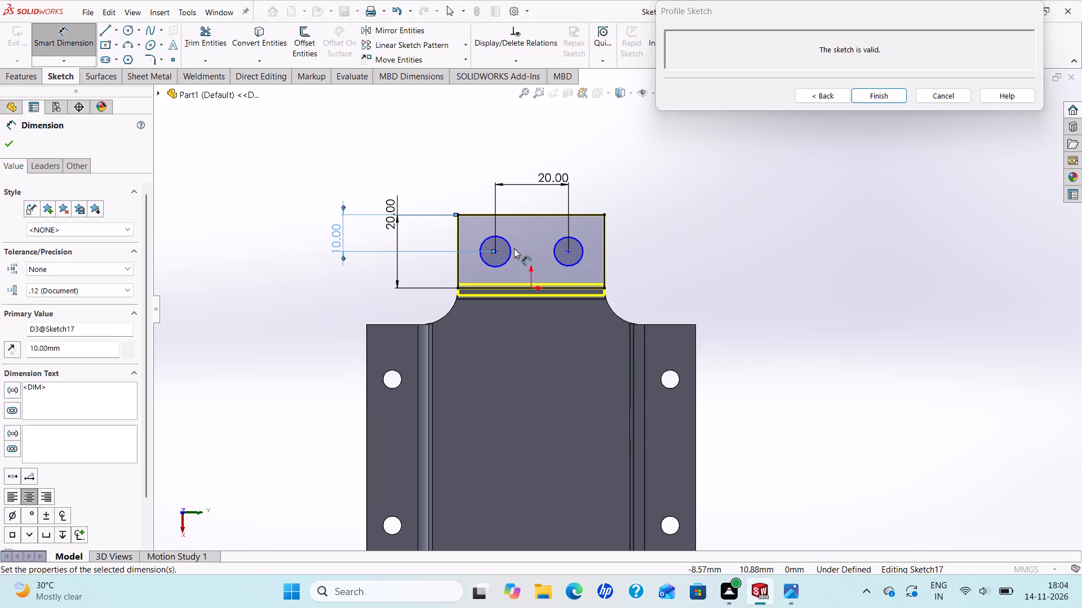
Dimension both circles in the end flange profile with a diameter of 6 mm.
click(488, 241)
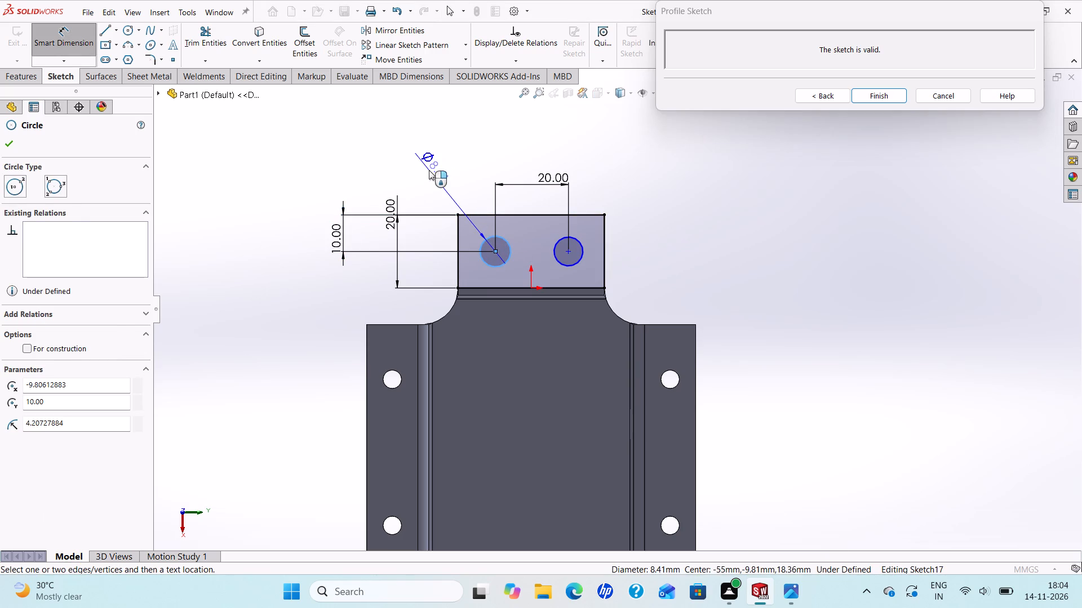
click(429, 170)
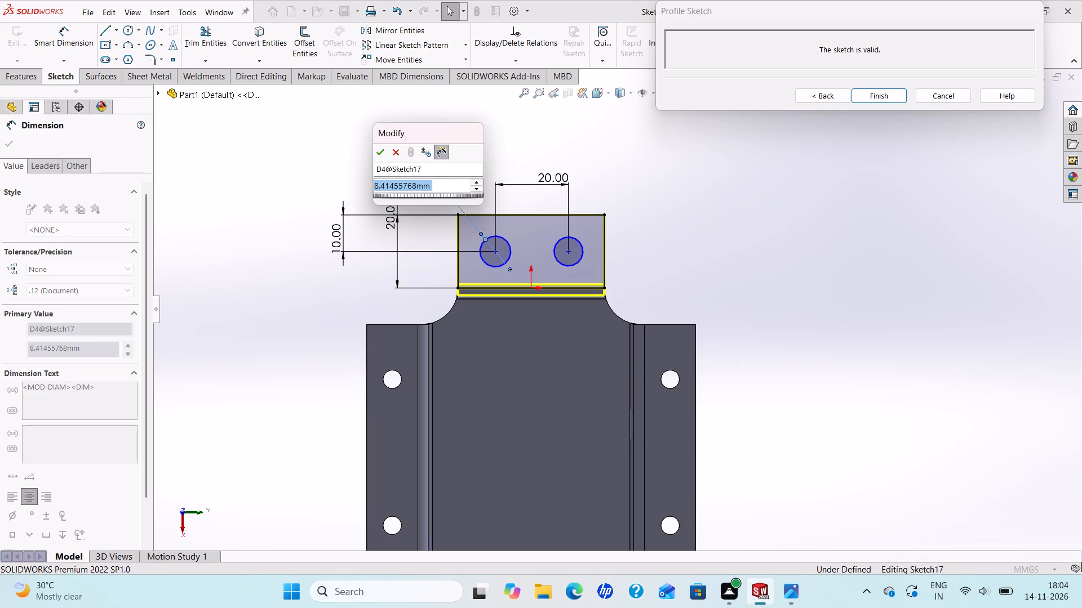
key(6)
key(Return)
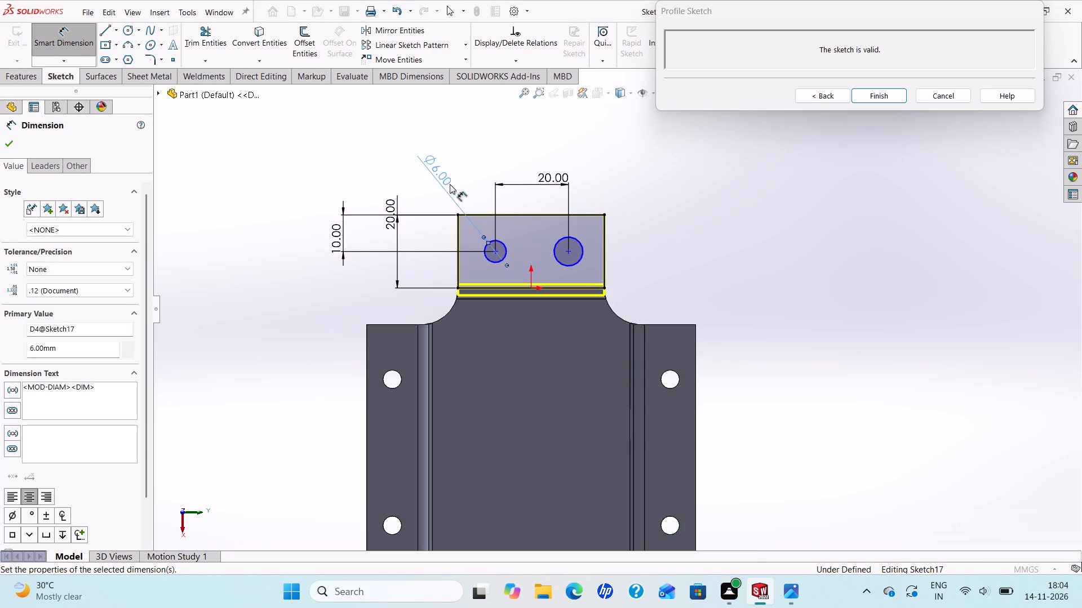
click(582, 251)
click(663, 190)
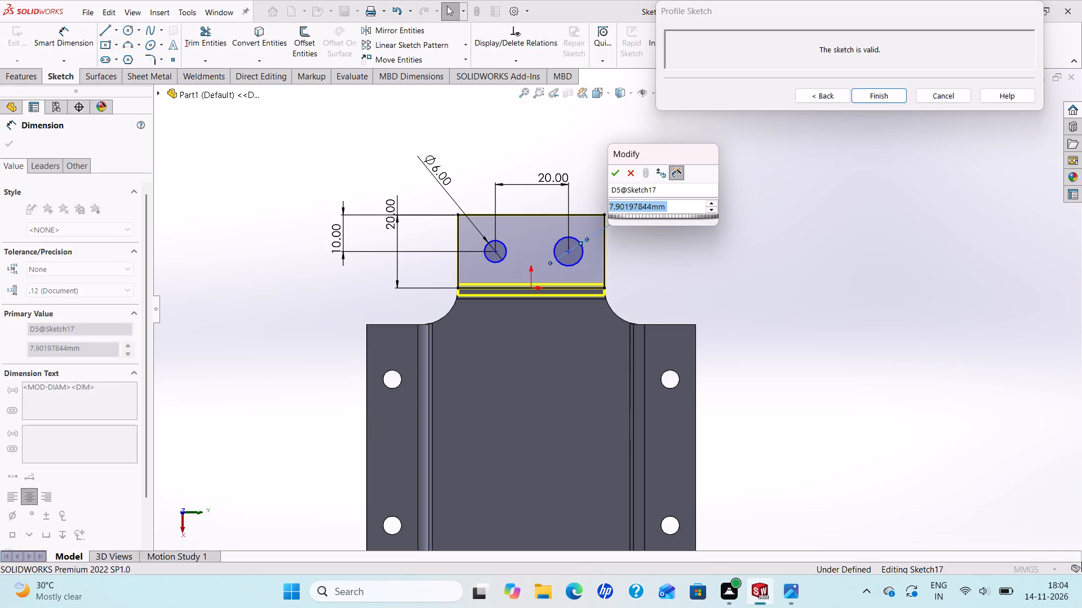
key(6)
key(Return)
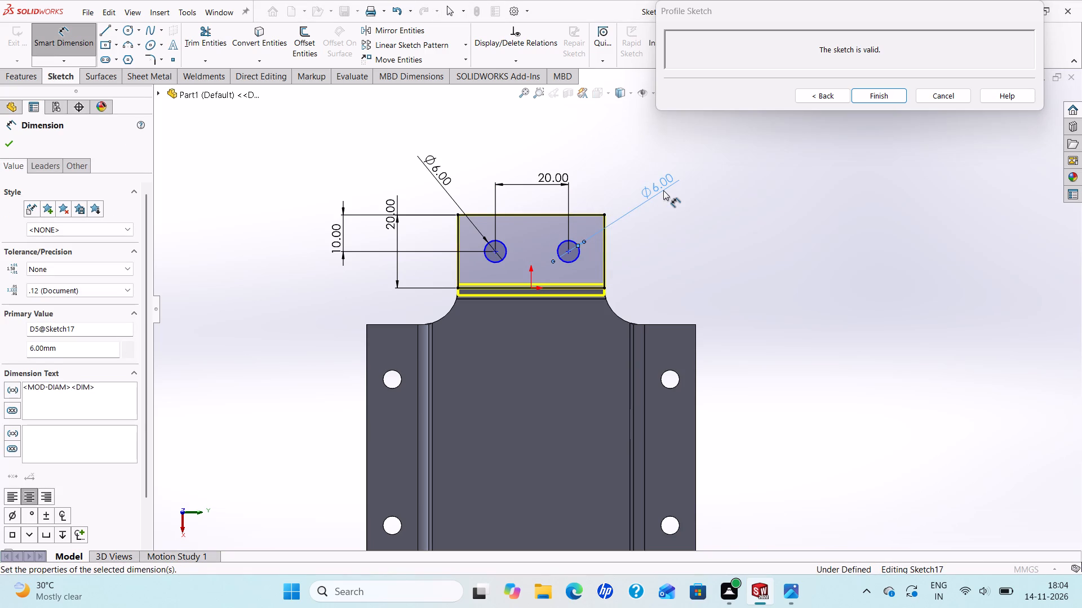
Dimension each circle's centre 10 mm from the nearest side edge of the flange profile.
click(495, 253)
click(459, 243)
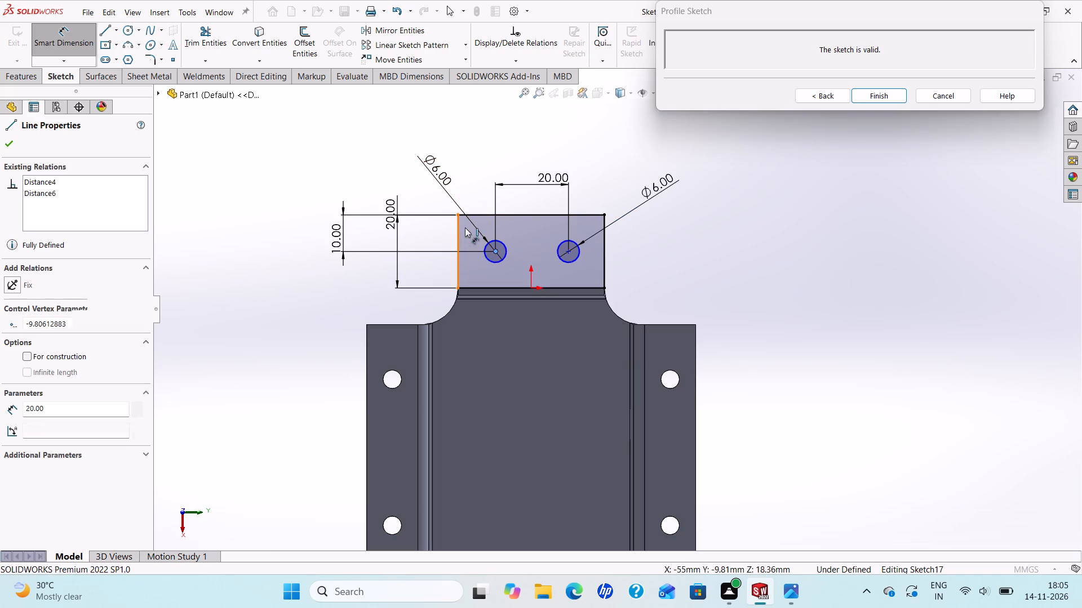
click(476, 156)
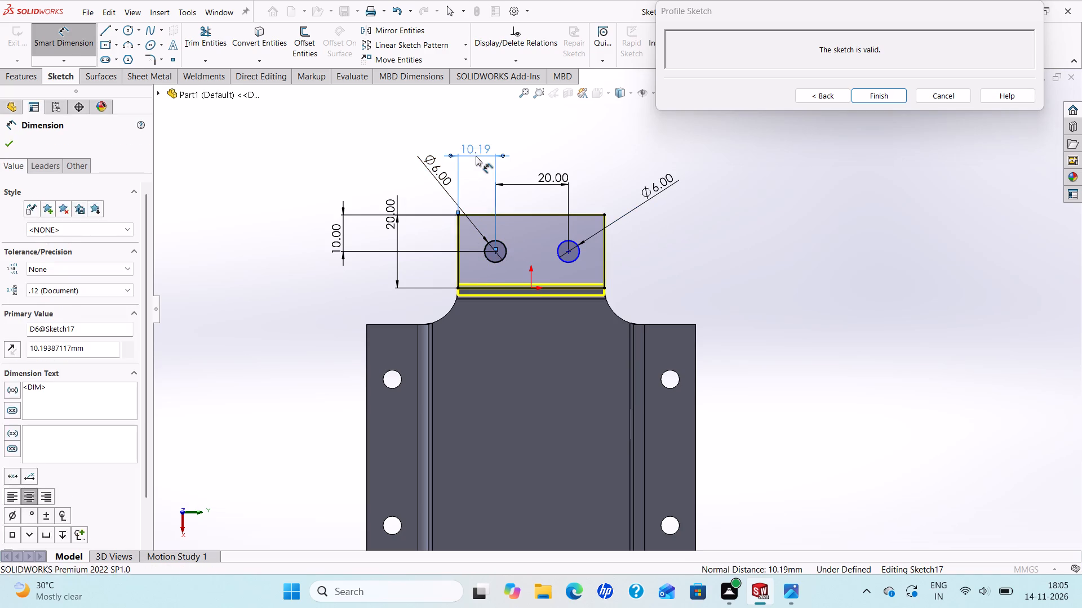
text(10)
key(Return)
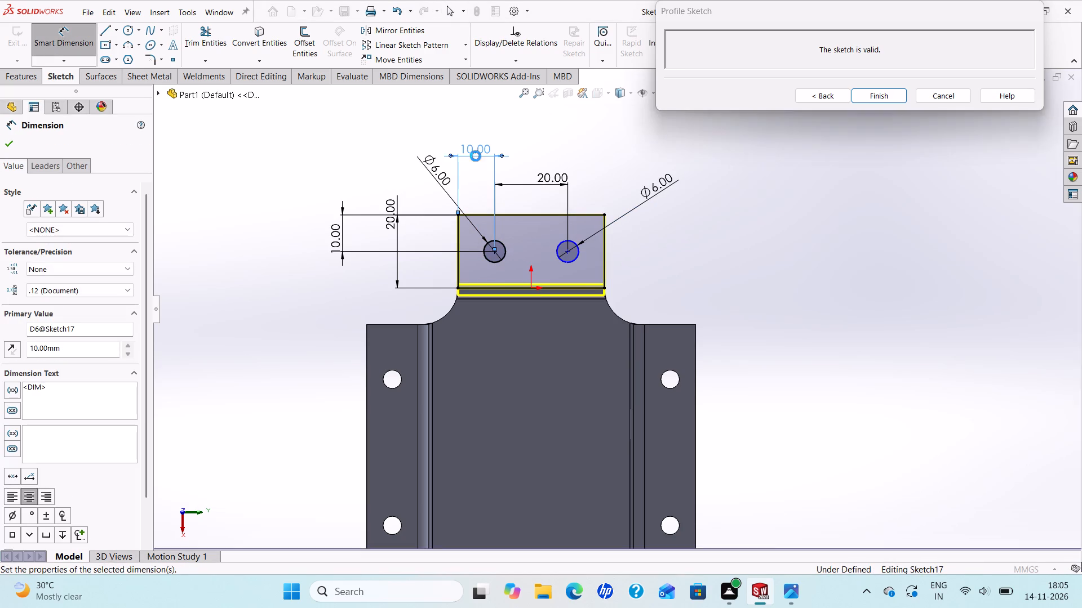
click(567, 253)
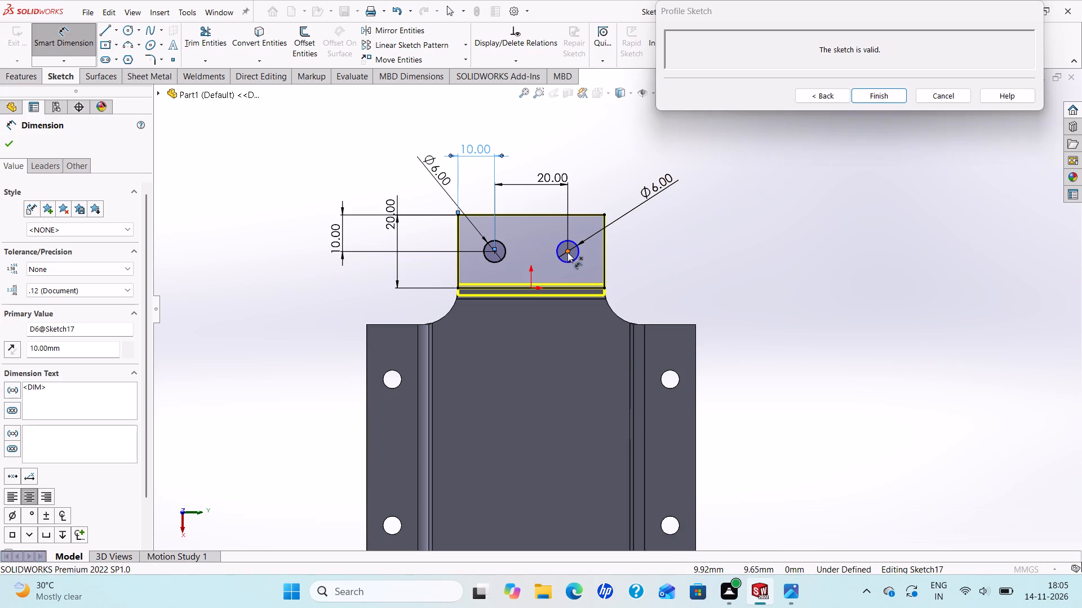
click(605, 256)
click(605, 179)
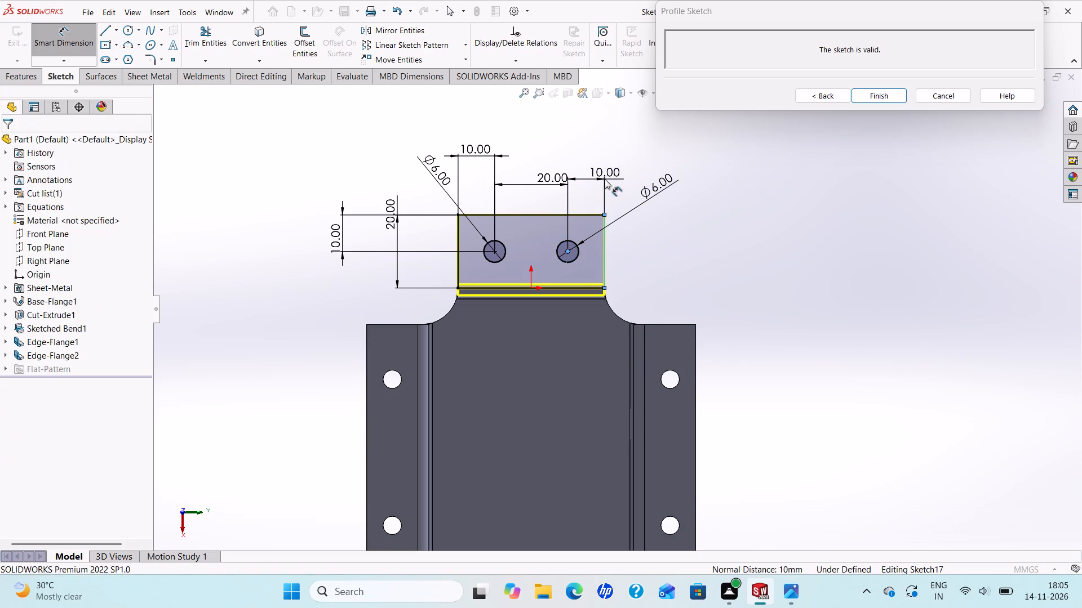
click(558, 163)
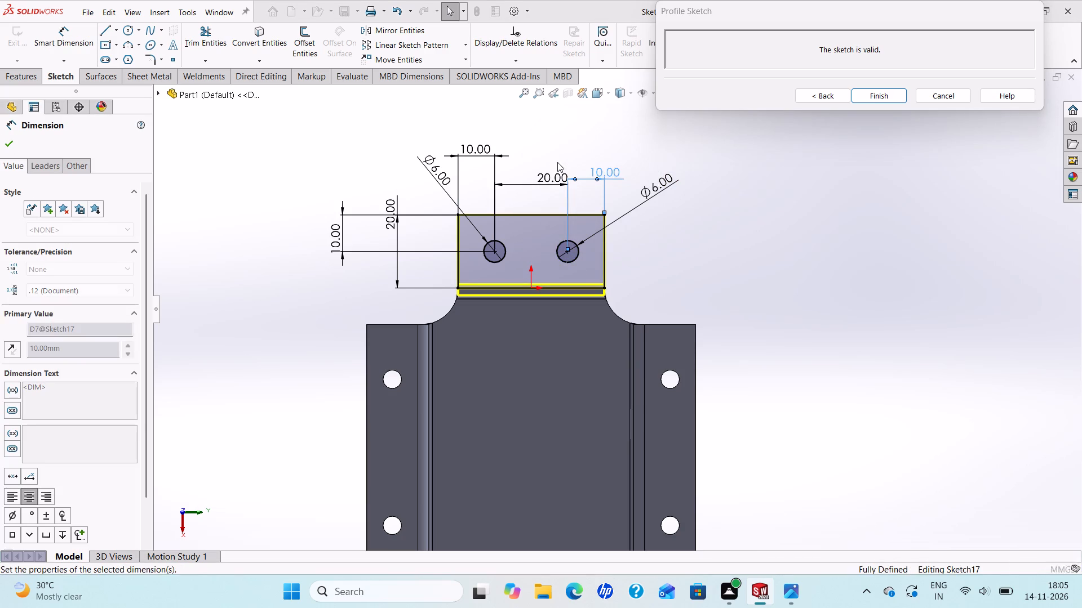
click(11, 138)
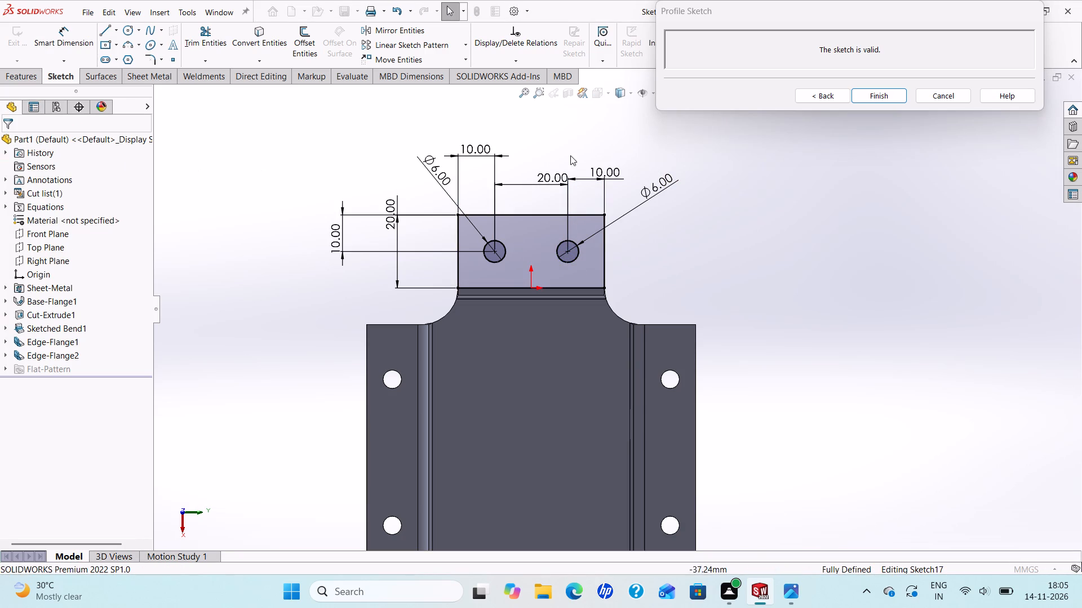
Finish the profile sketch to create the two-hole flange on the negative-X end wall.
click(872, 97)
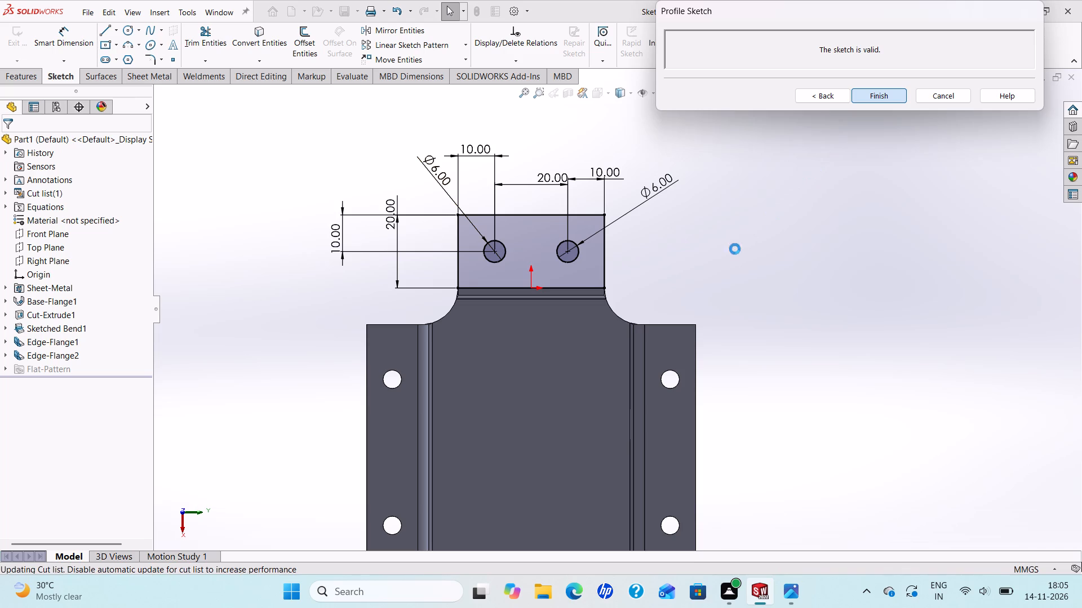
scroll(499, 319, up, 2)
scroll(597, 366, down, 1)
middle_drag(597, 366, 533, 347)
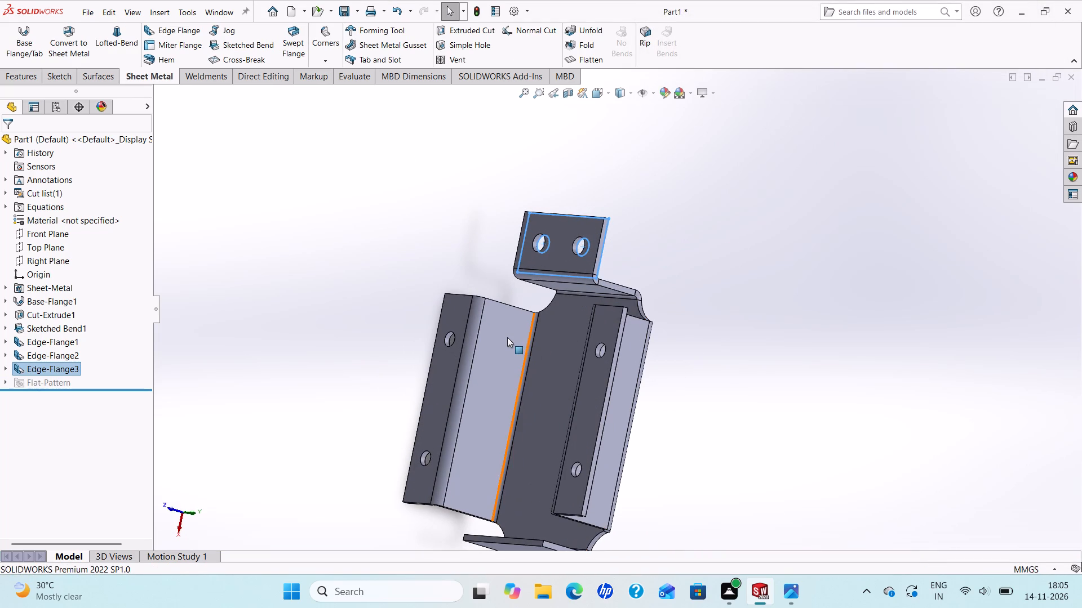
key(Escape)
Start an outward edge flange about 11 mm long on the free edge of the positive-X end wall and open its profile sketch.
scroll(510, 347, up, 1)
scroll(528, 350, down, 1)
scroll(527, 346, up, 2)
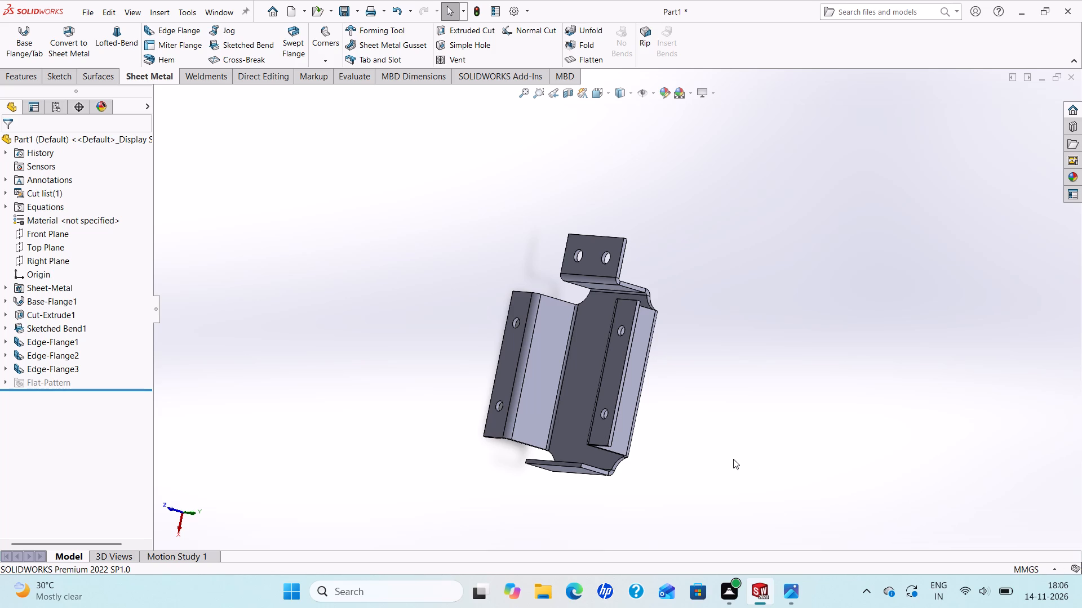
scroll(733, 459, down, 1)
scroll(729, 454, up, 3)
middle_drag(644, 422, 575, 435)
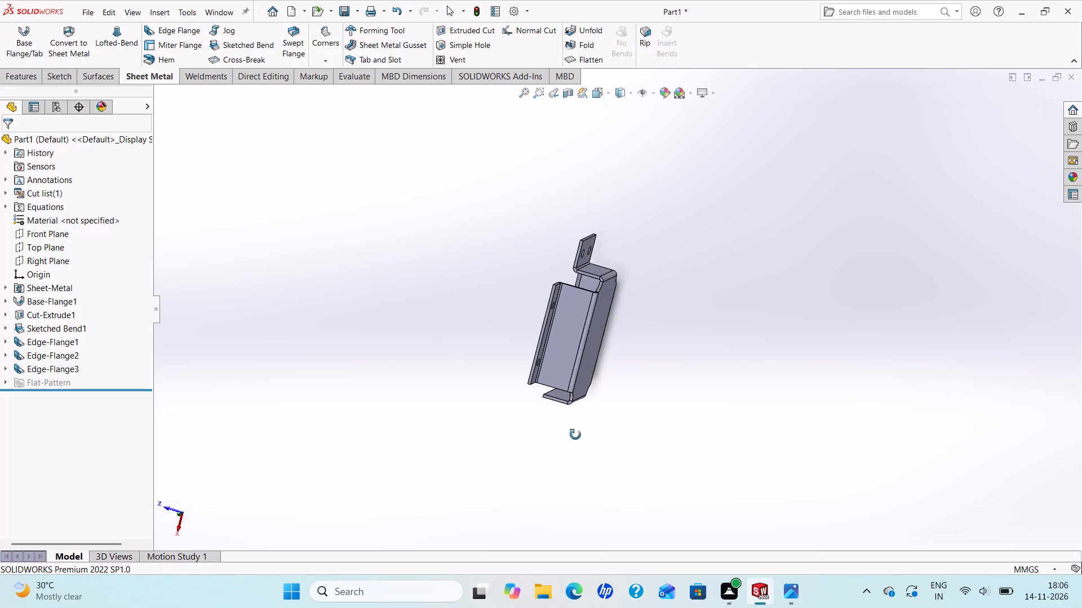
middle_drag(575, 435, 616, 464)
scroll(571, 311, down, 2)
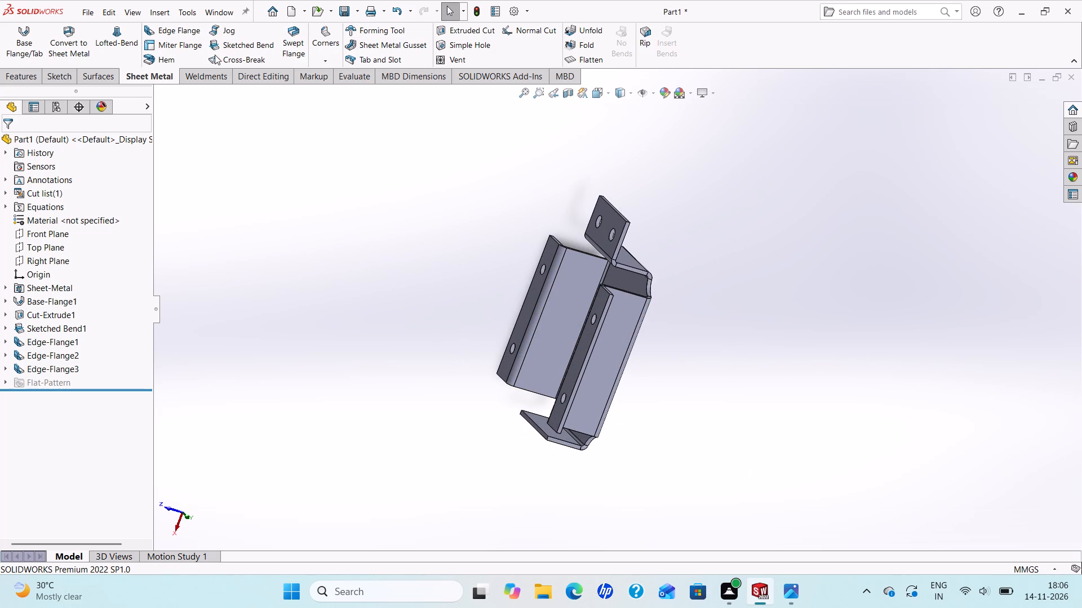
click(178, 29)
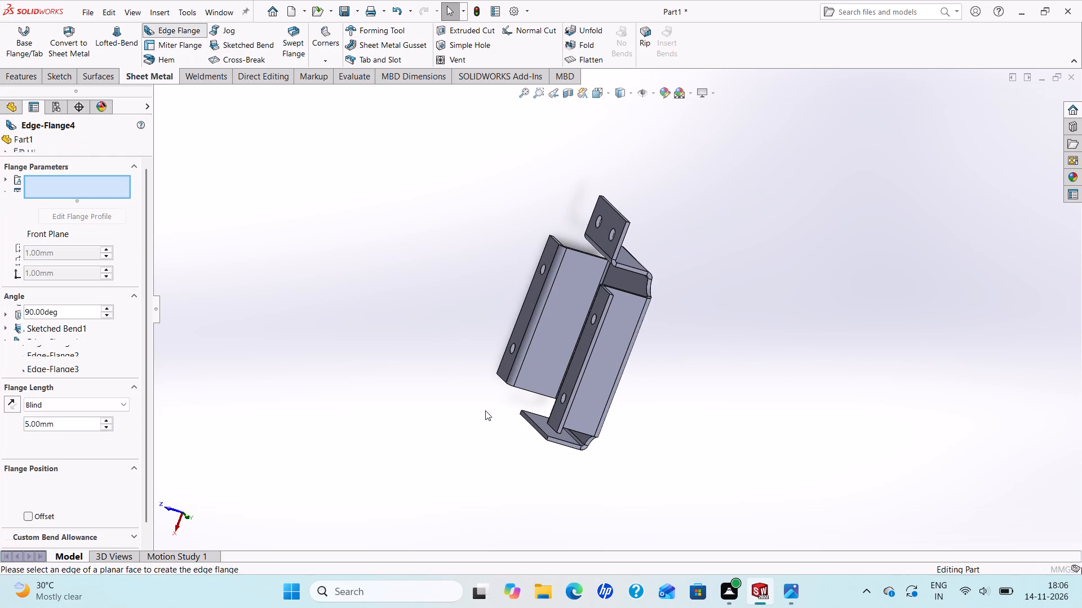
scroll(566, 467, down, 4)
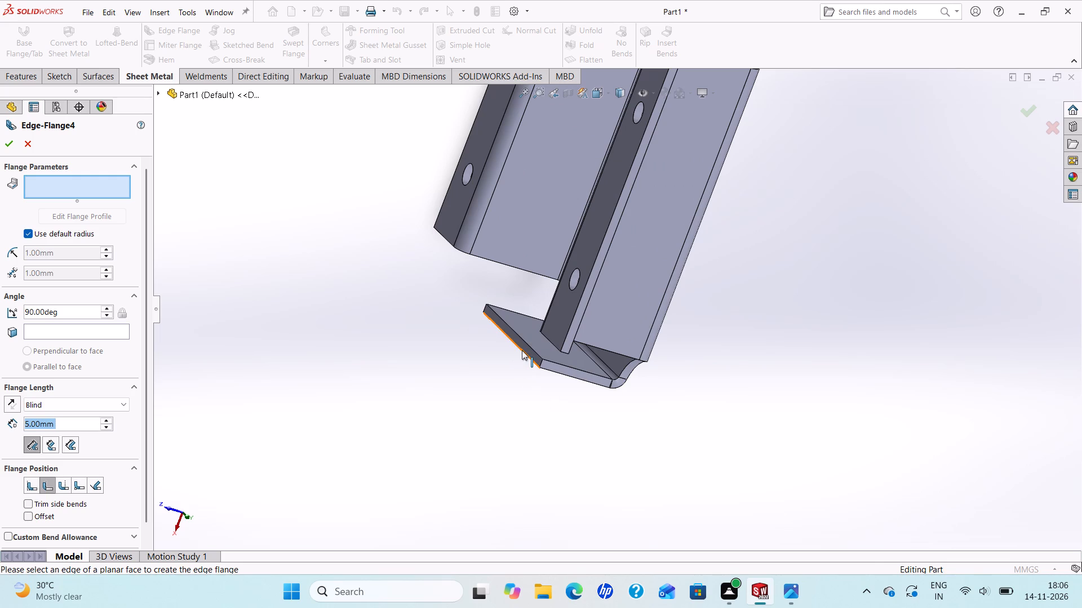
click(522, 350)
click(472, 377)
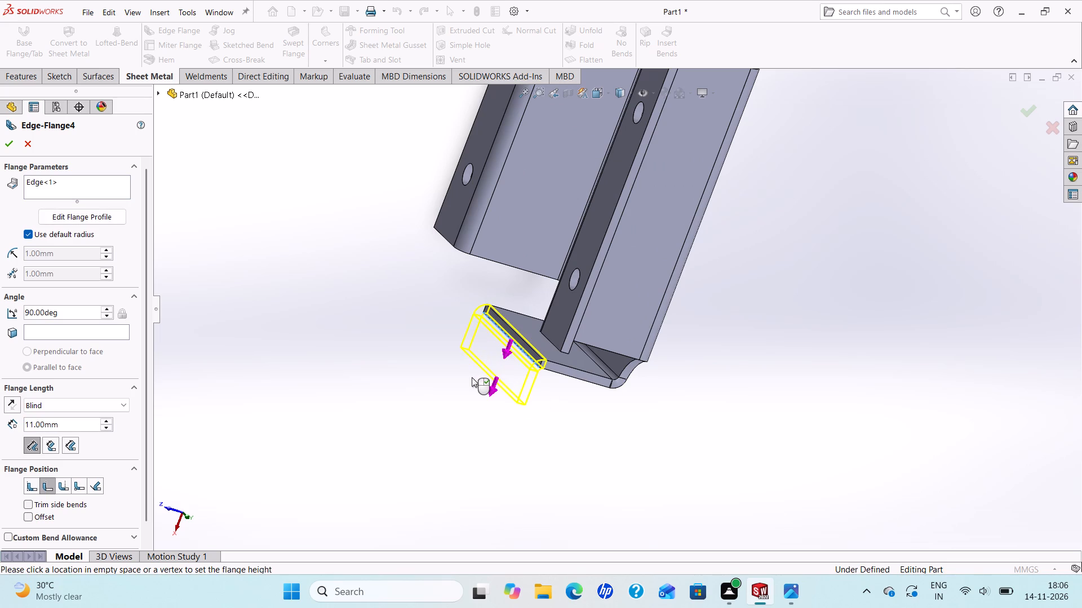
click(105, 219)
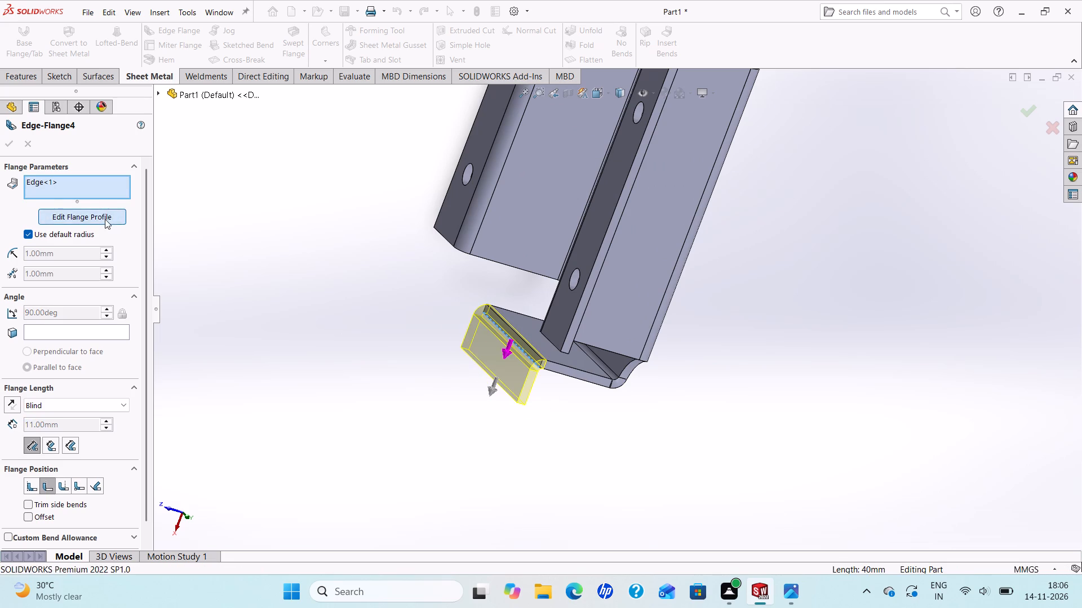
Dimension the side edge of the new flange profile as 20 mm.
scroll(502, 209, up, 1)
scroll(629, 198, down, 3)
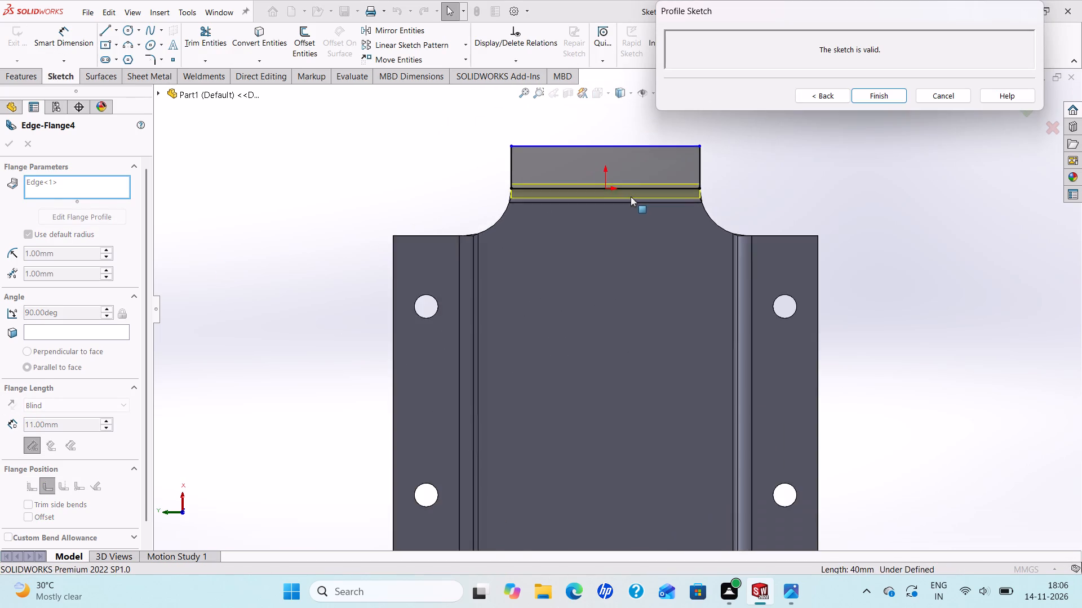
scroll(631, 196, up, 2)
scroll(631, 196, down, 2)
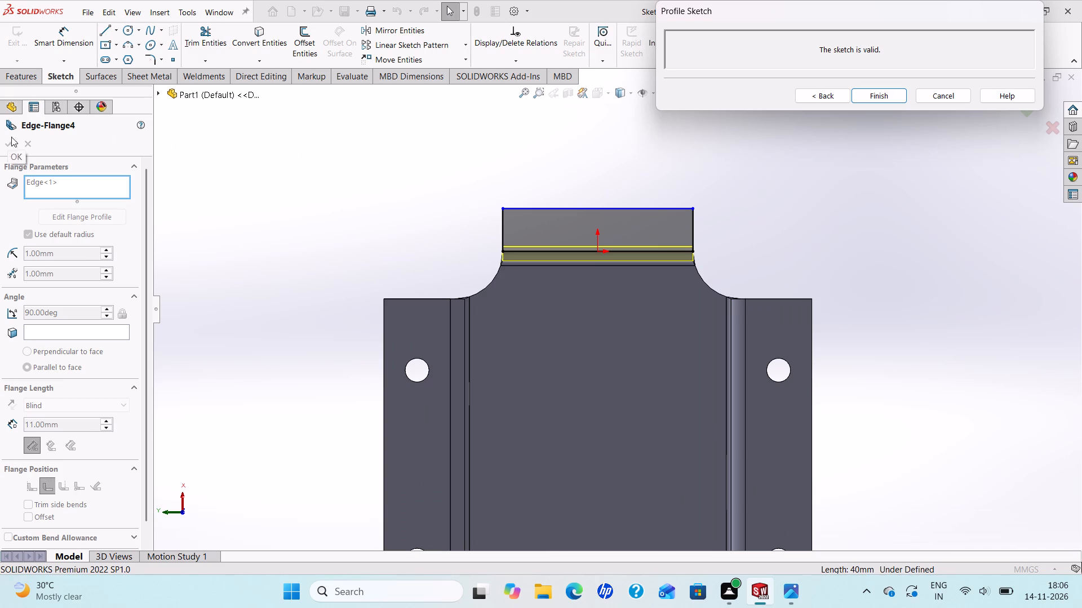
click(81, 42)
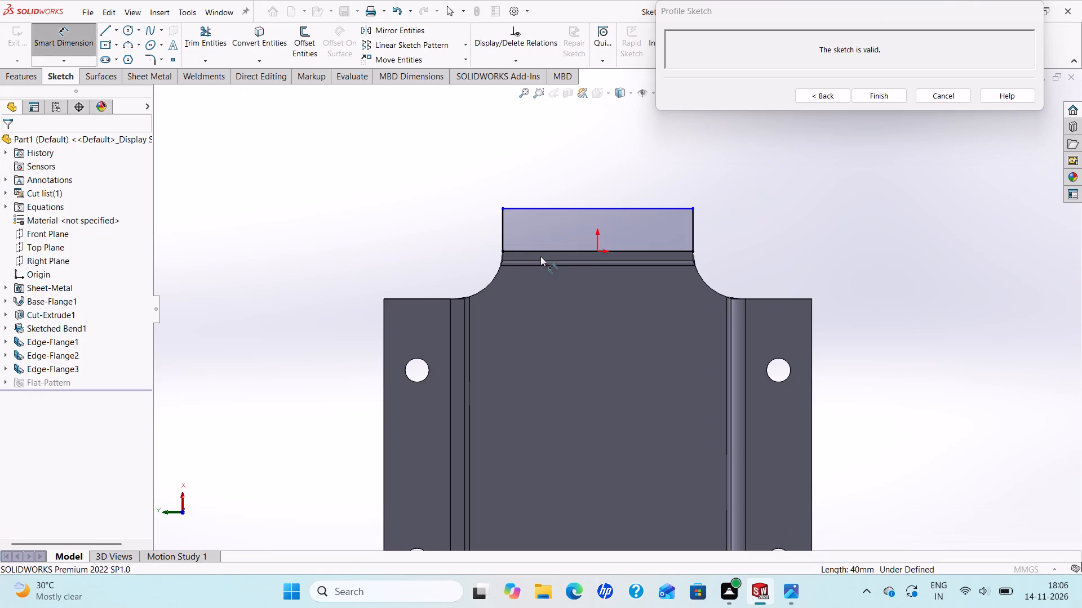
click(503, 218)
click(433, 218)
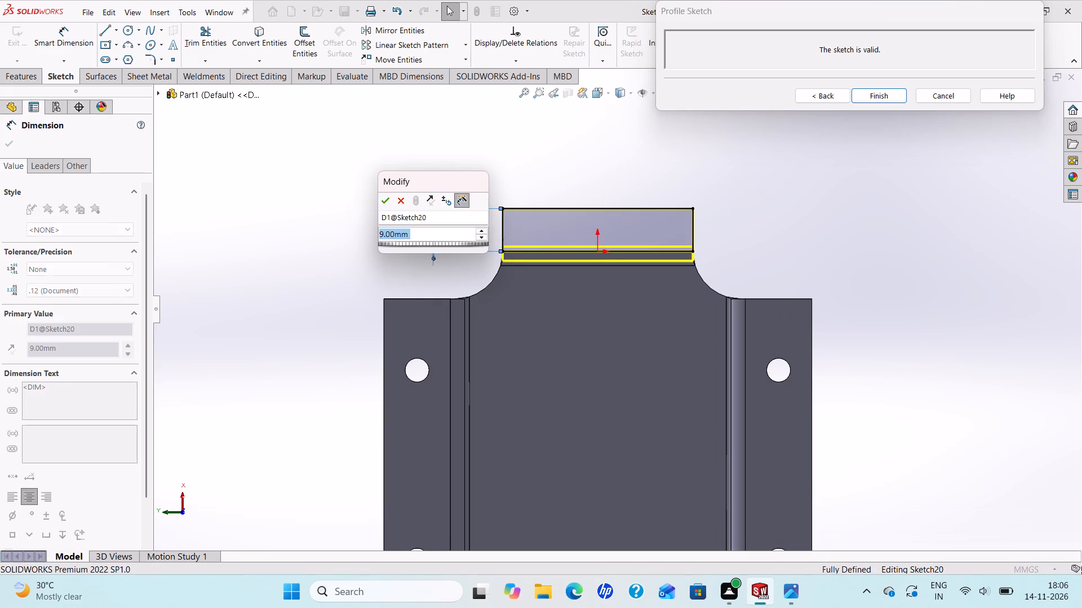
text(20)
key(Return)
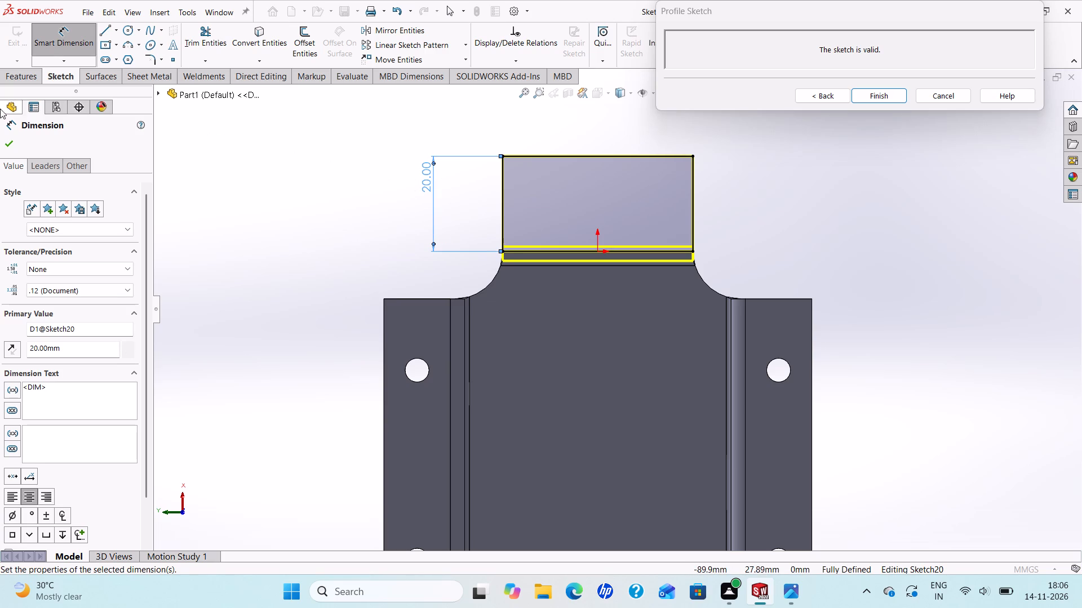
click(11, 140)
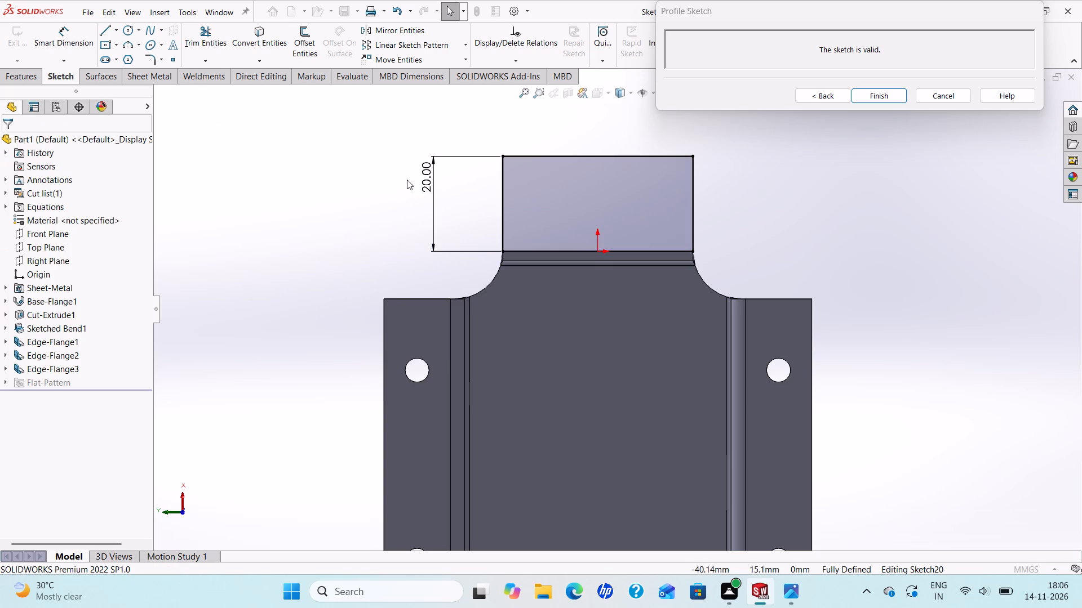
Replace the side-edge dimension with a 20 mm height dimension between the profile's bend line and outer edge.
click(419, 172)
key(Delete)
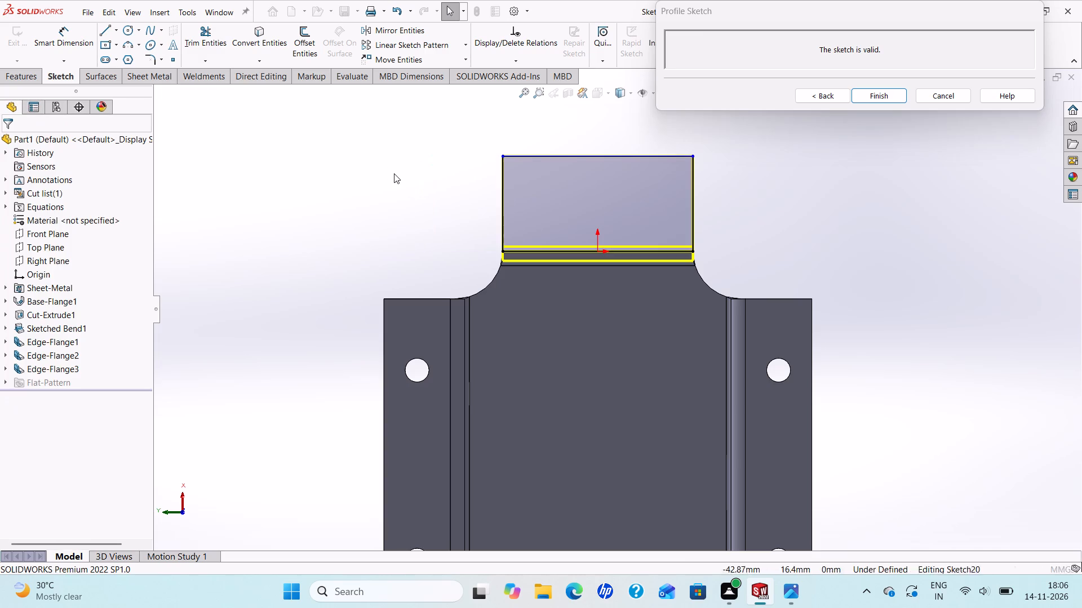
click(55, 46)
click(544, 252)
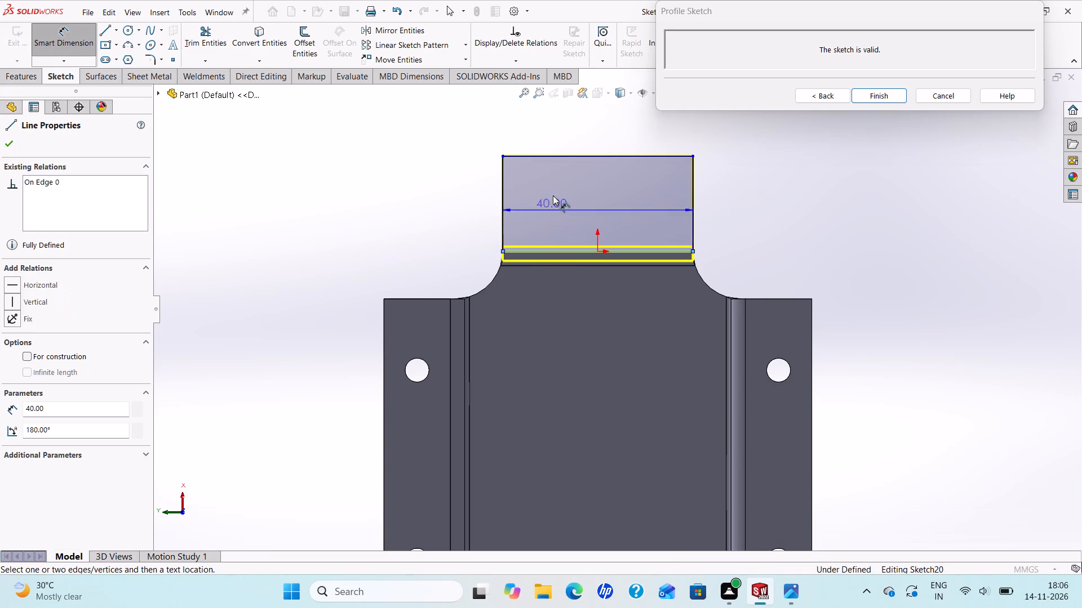
click(553, 157)
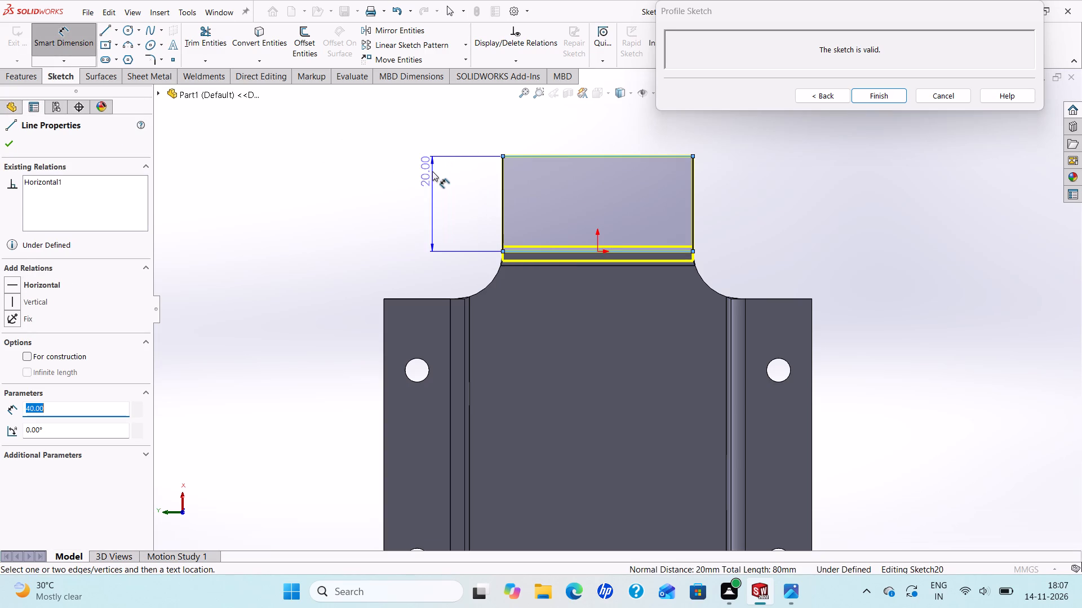
click(432, 171)
click(384, 155)
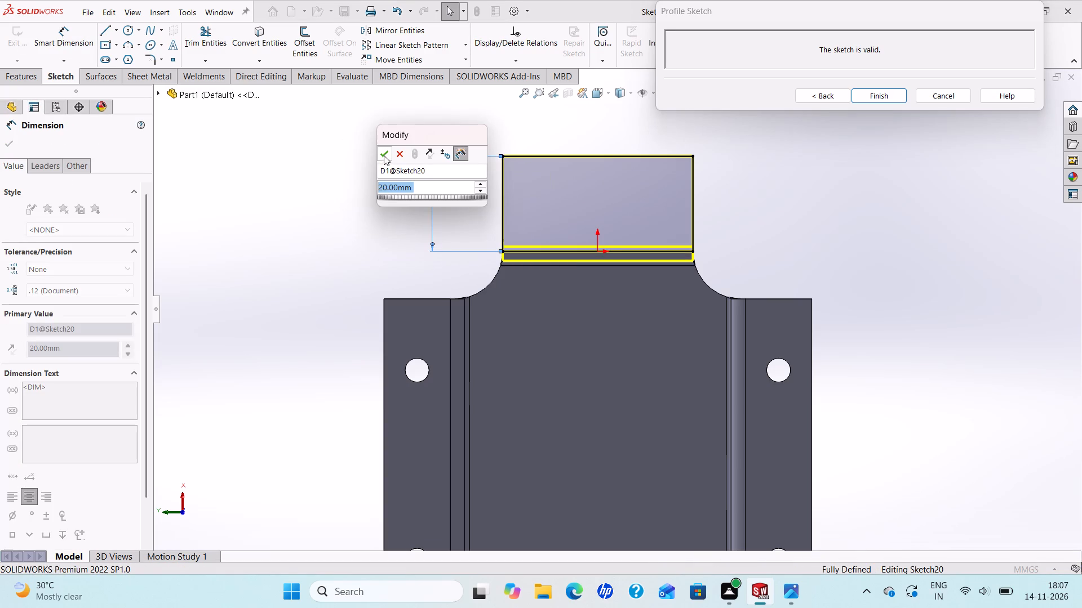
Sketch two side-by-side circles in the flange profile, with radii of about 3.5 mm and 3.06 mm.
click(131, 29)
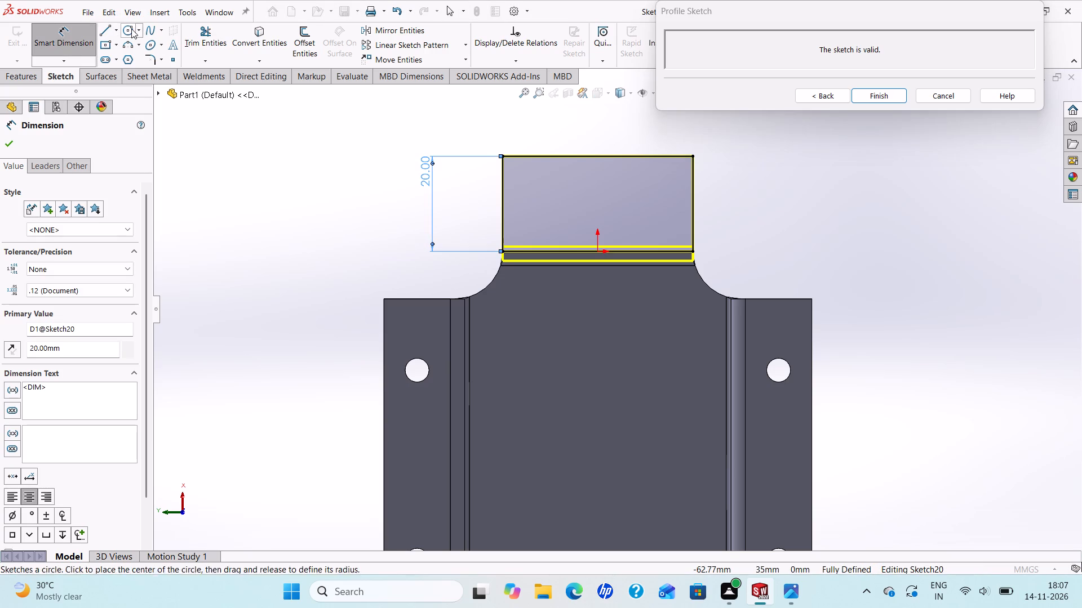
click(540, 195)
click(555, 203)
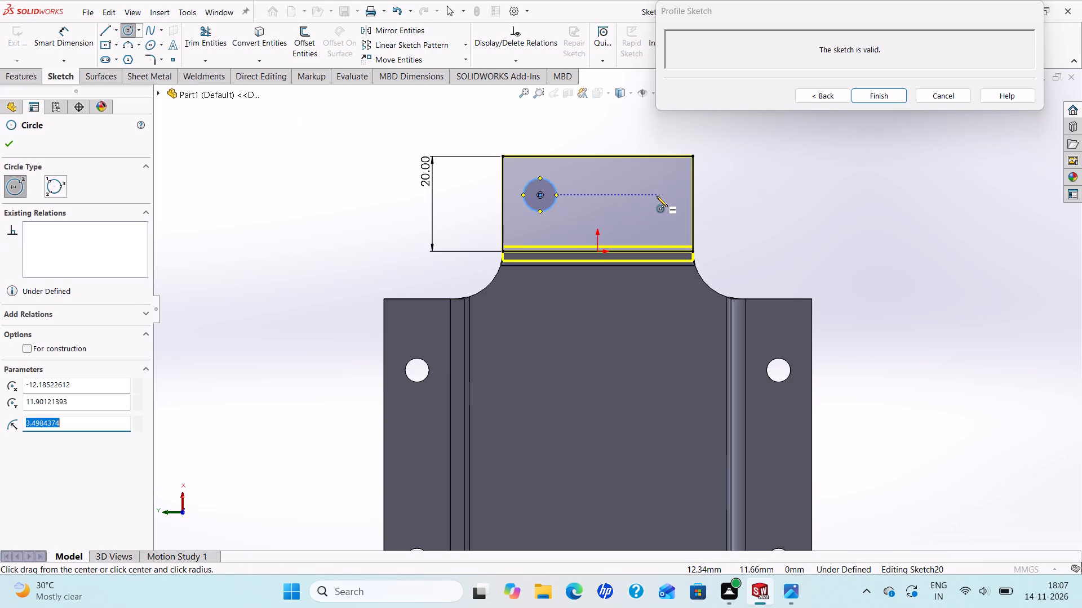
click(657, 196)
click(665, 207)
right_click(665, 207)
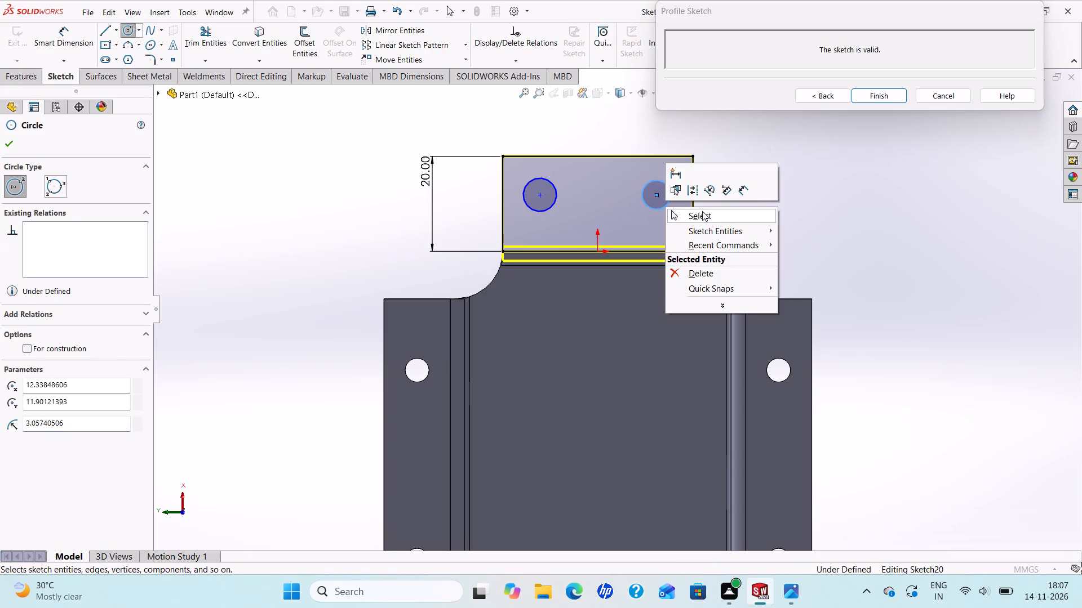
click(702, 211)
Dimension the center-to-center spacing of the two circles in the flange profile as 20 mm.
click(76, 39)
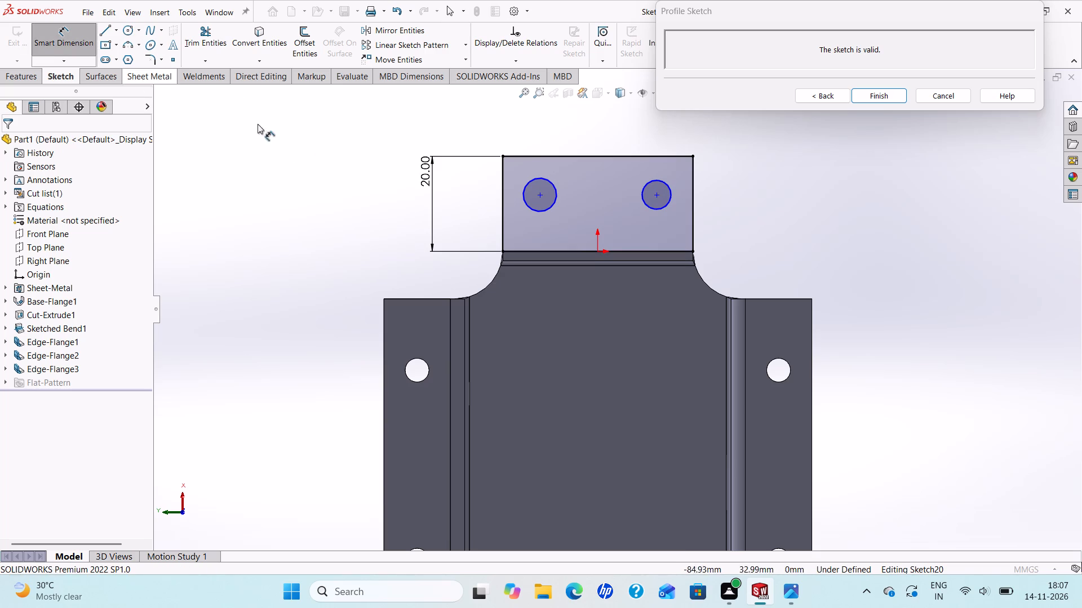
scroll(589, 191, up, 1)
scroll(589, 191, down, 1)
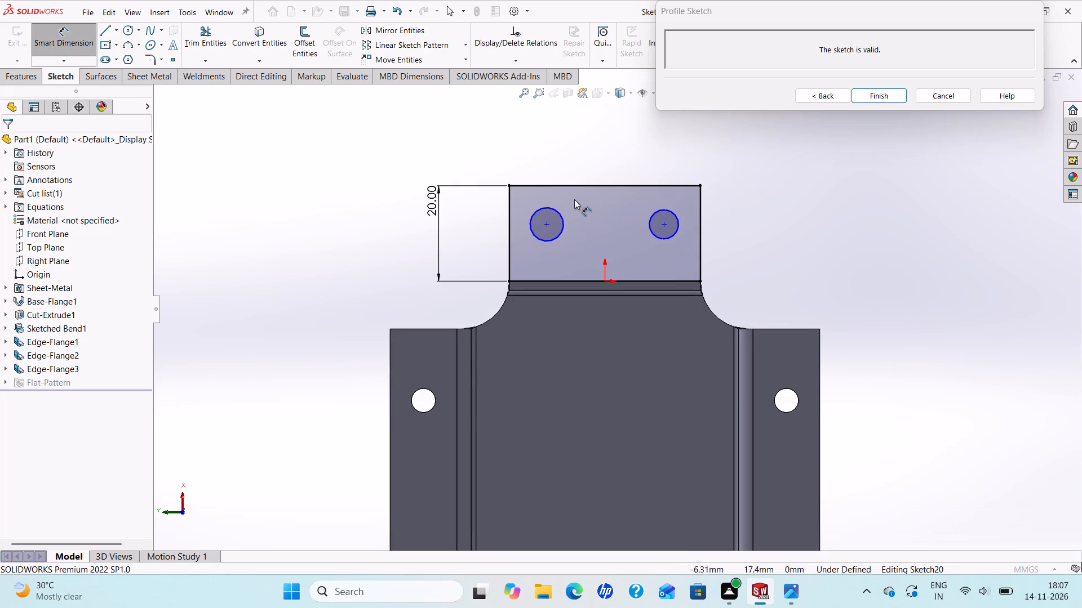
click(547, 226)
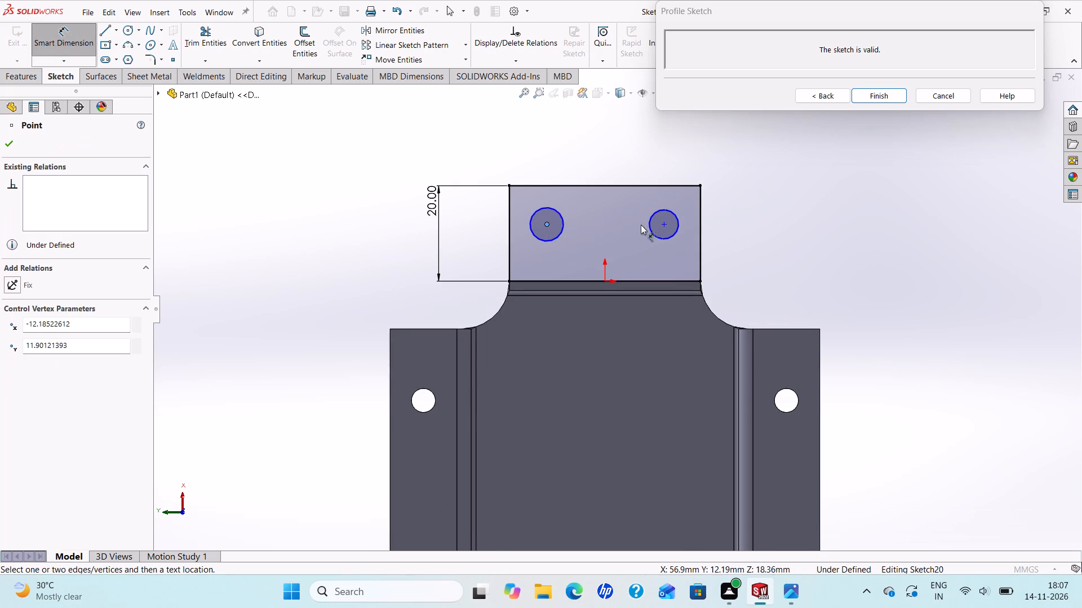
click(666, 222)
click(632, 150)
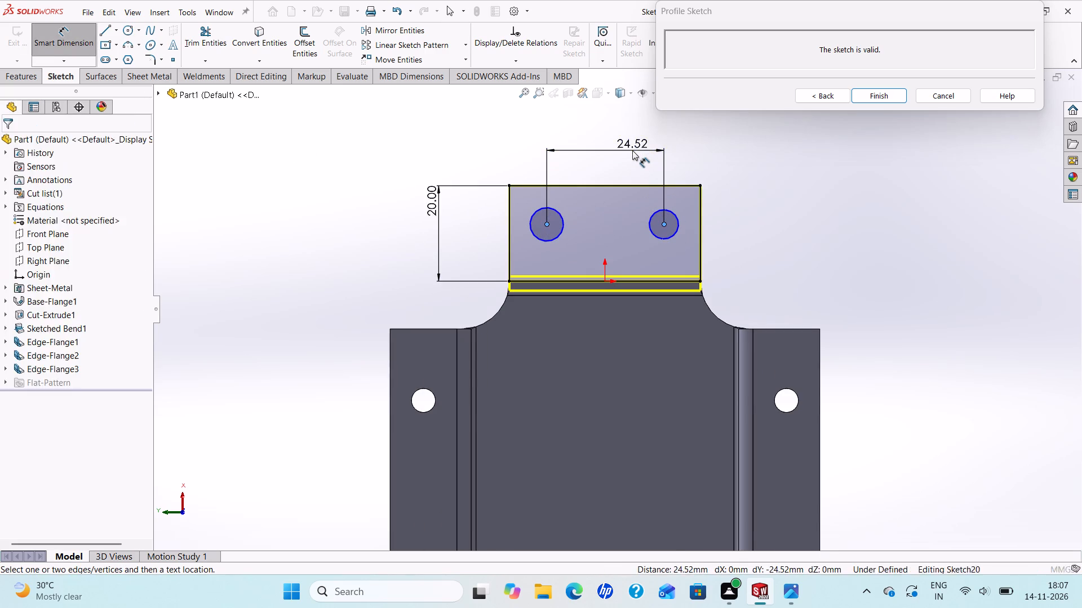
text(20)
key(Return)
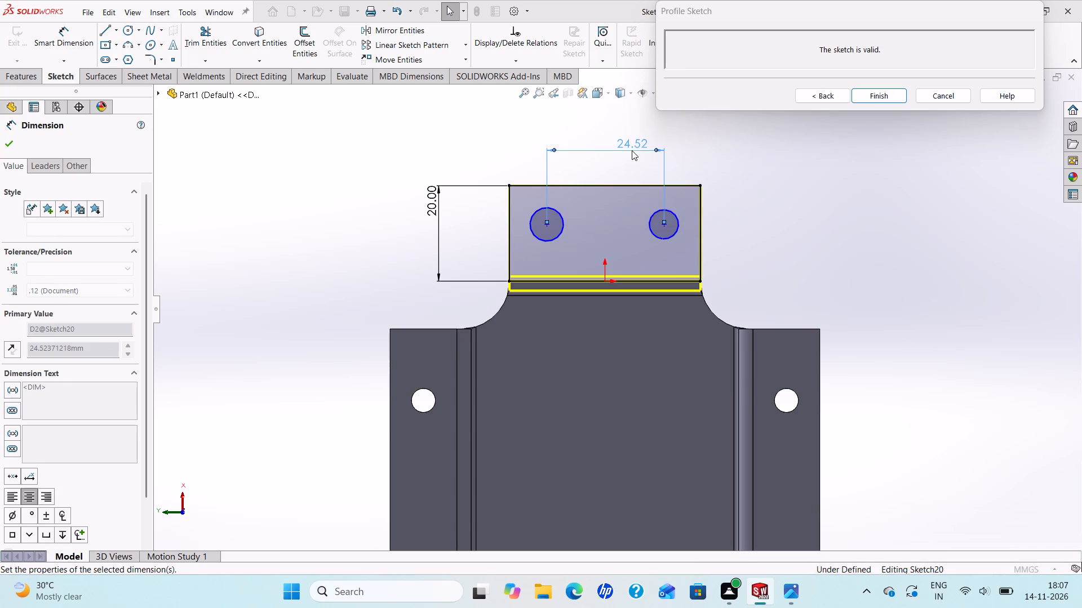
Dimension each circle's center 10 mm from the nearest side edge of the flange profile.
click(548, 225)
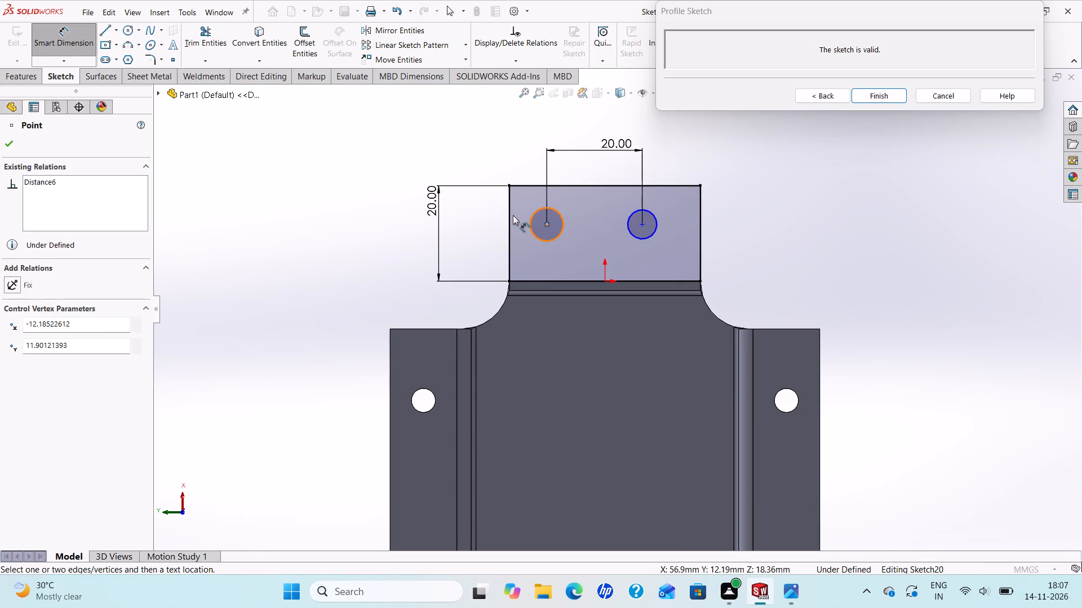
click(508, 214)
click(511, 131)
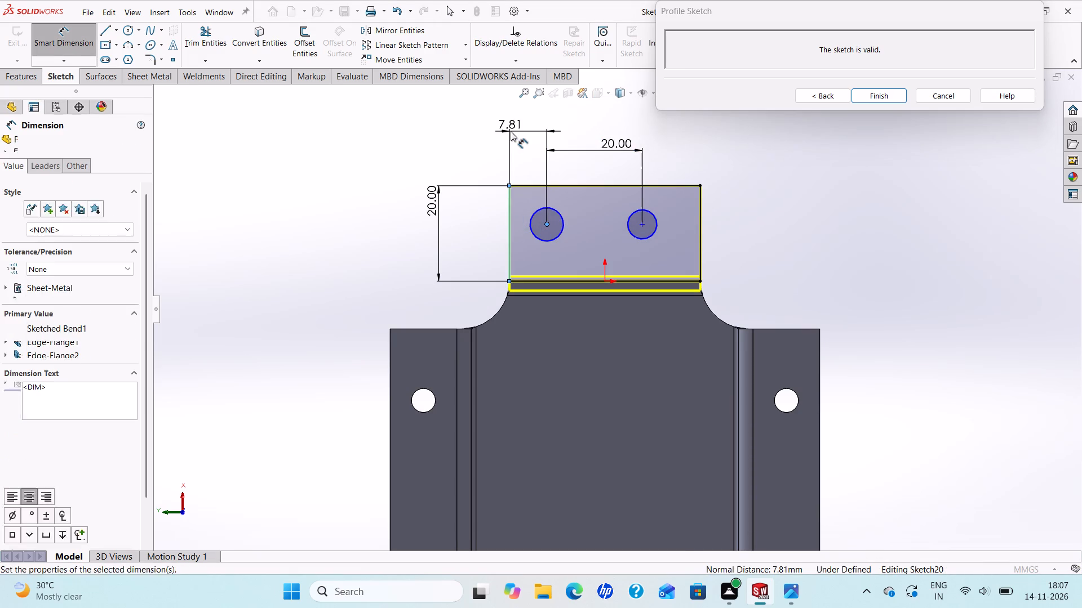
text(10)
key(Return)
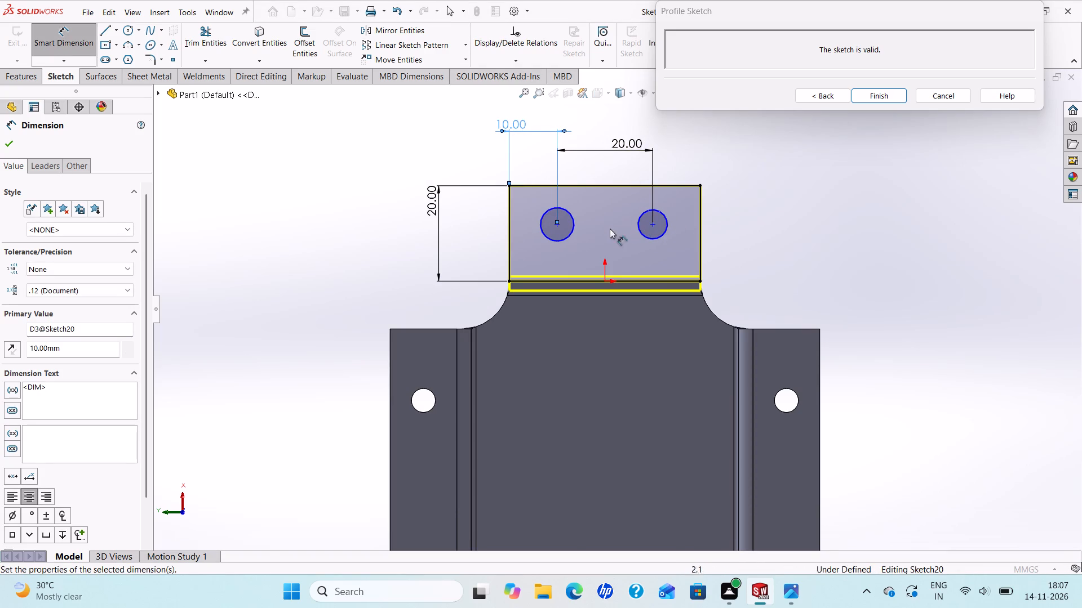
click(652, 222)
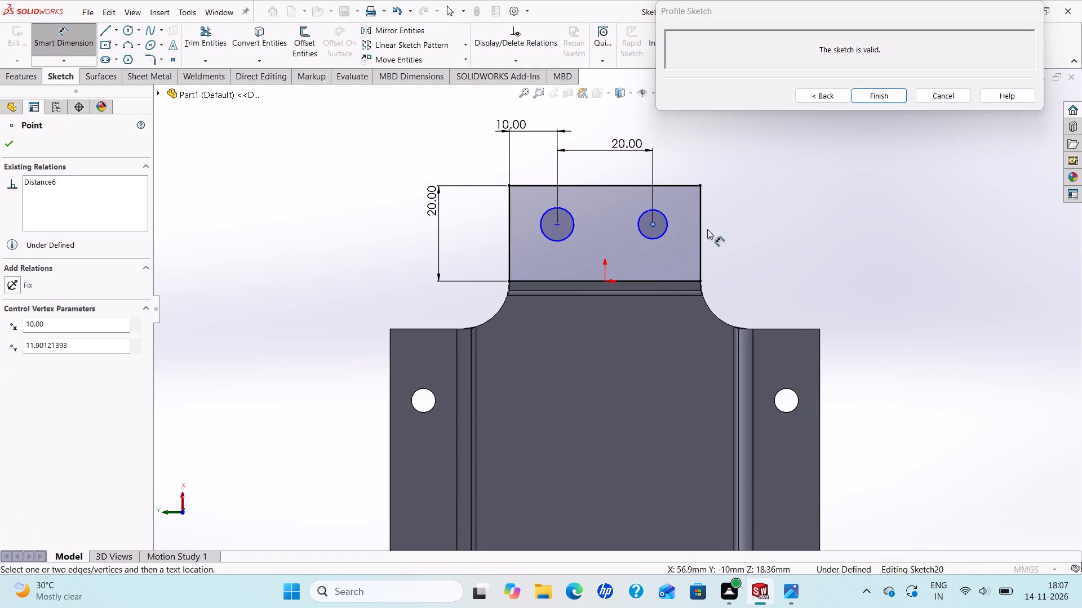
click(701, 224)
click(693, 140)
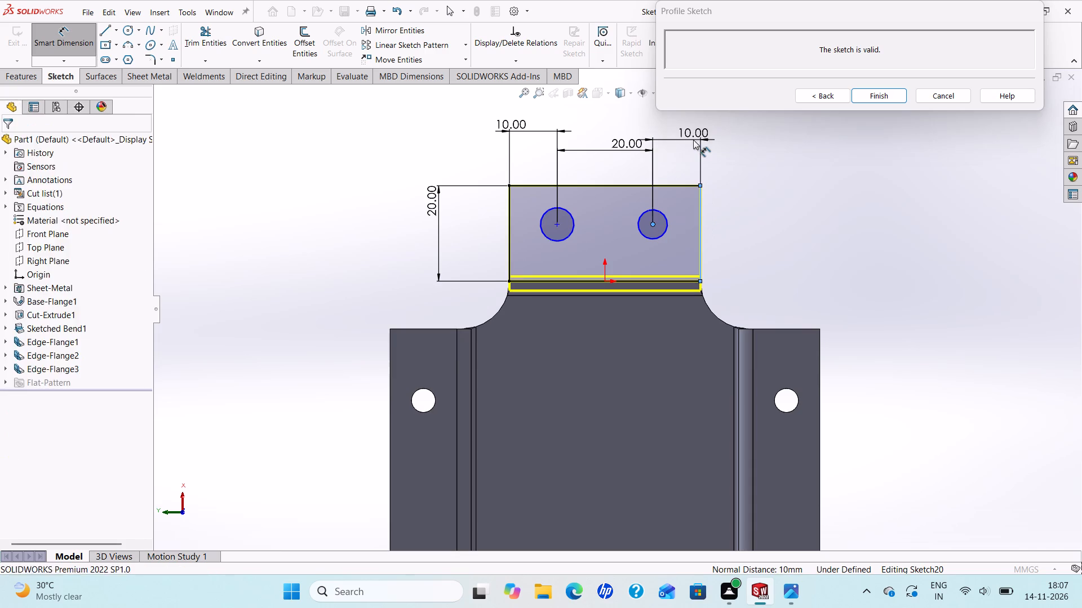
click(644, 121)
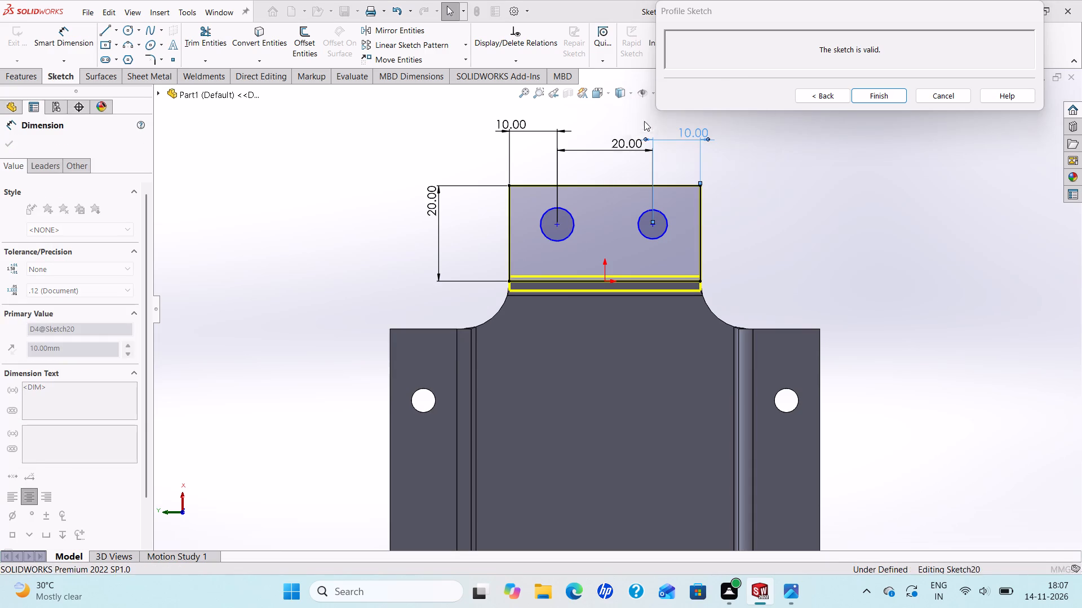
Dimension both circles in the flange profile to a diameter of 6 mm.
click(549, 211)
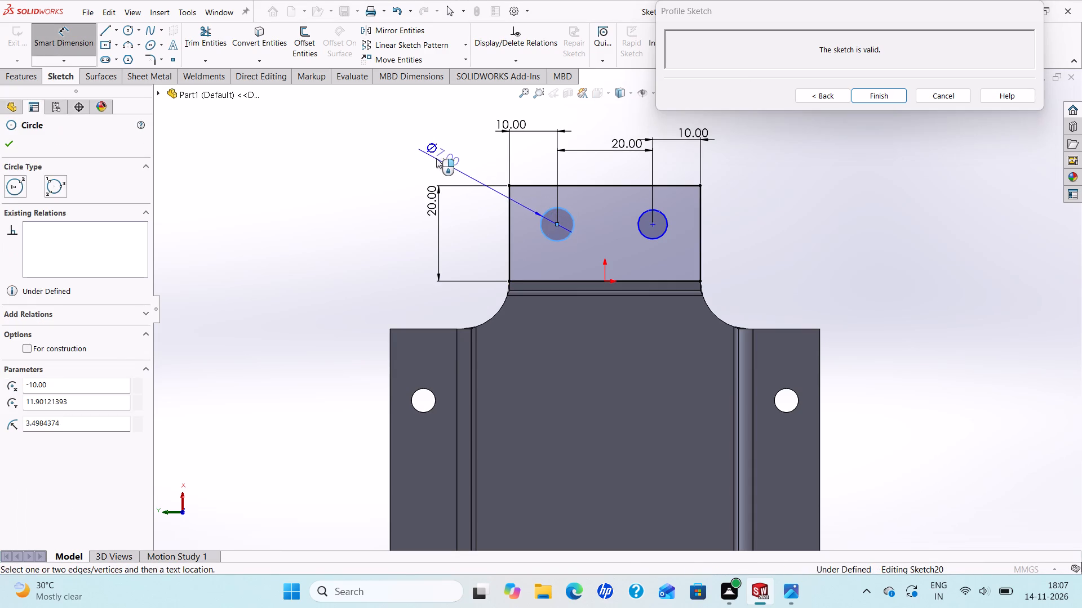
click(436, 158)
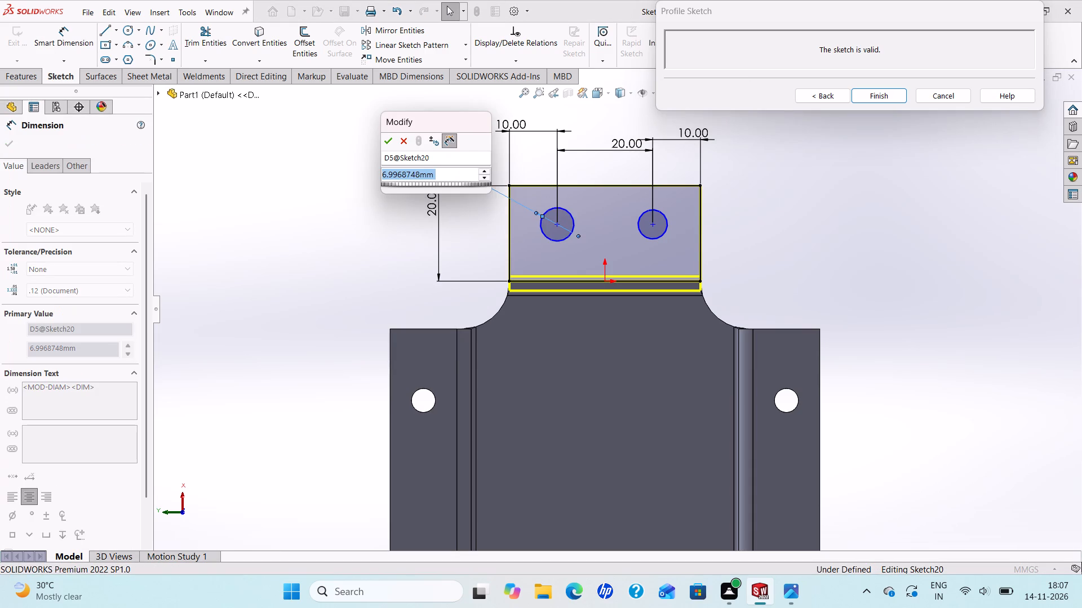
key(8)
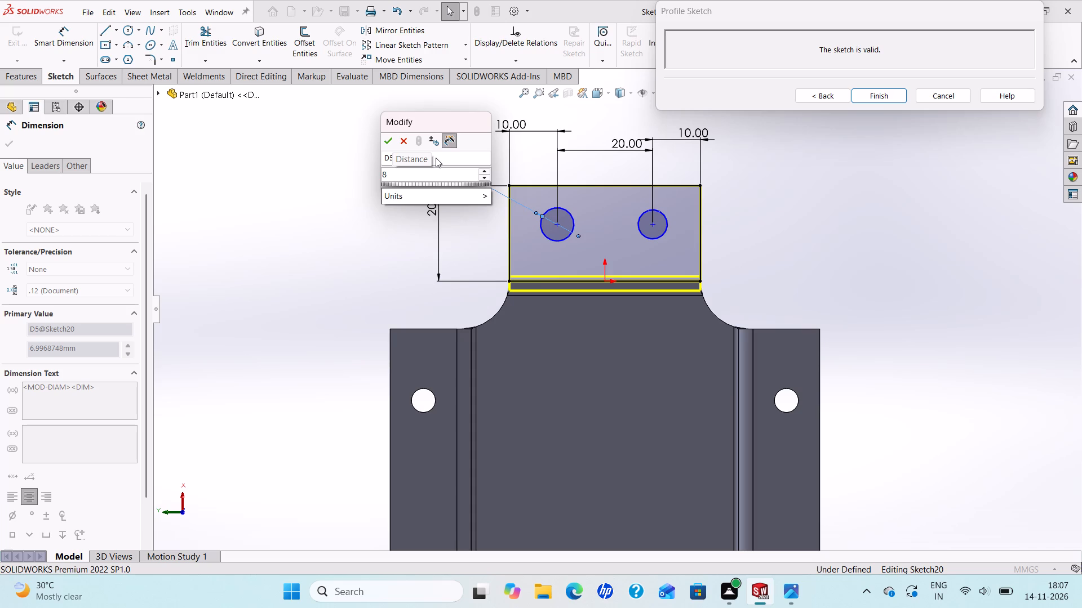
key(BackSpace)
key(6)
key(Return)
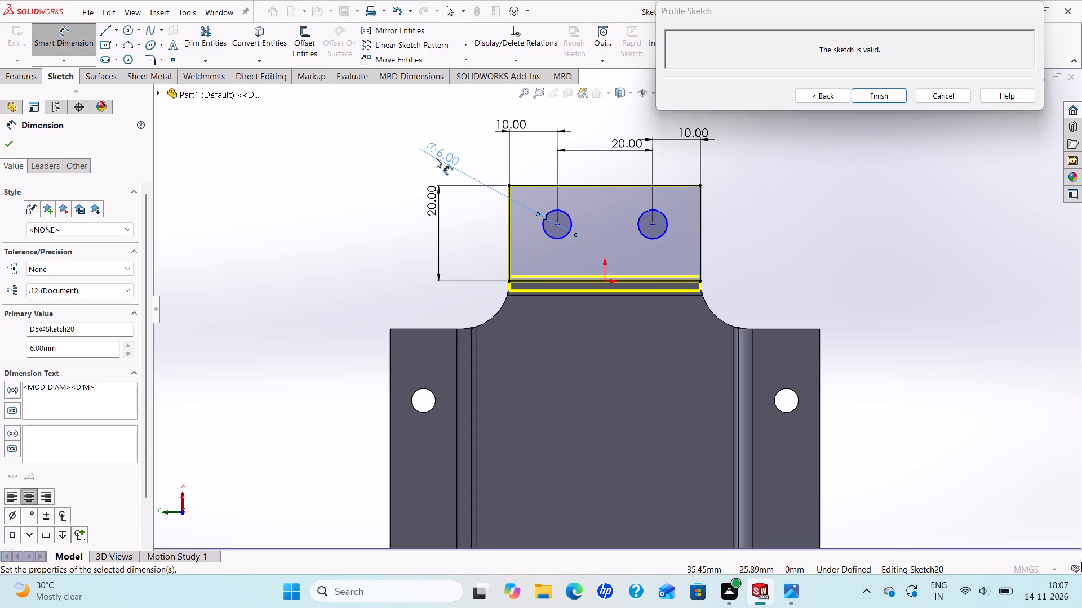
click(658, 213)
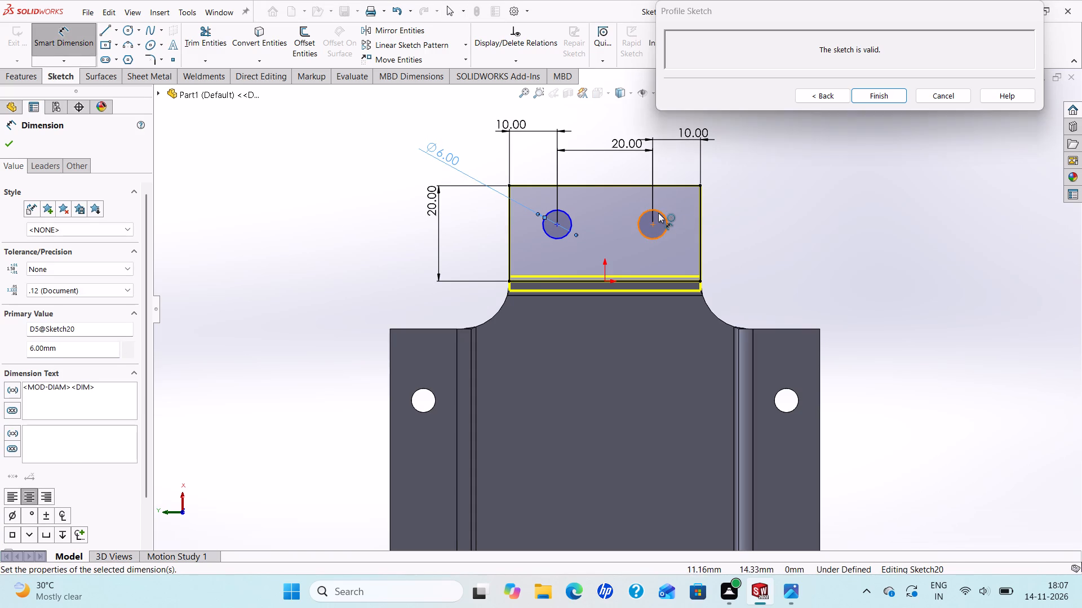
click(793, 175)
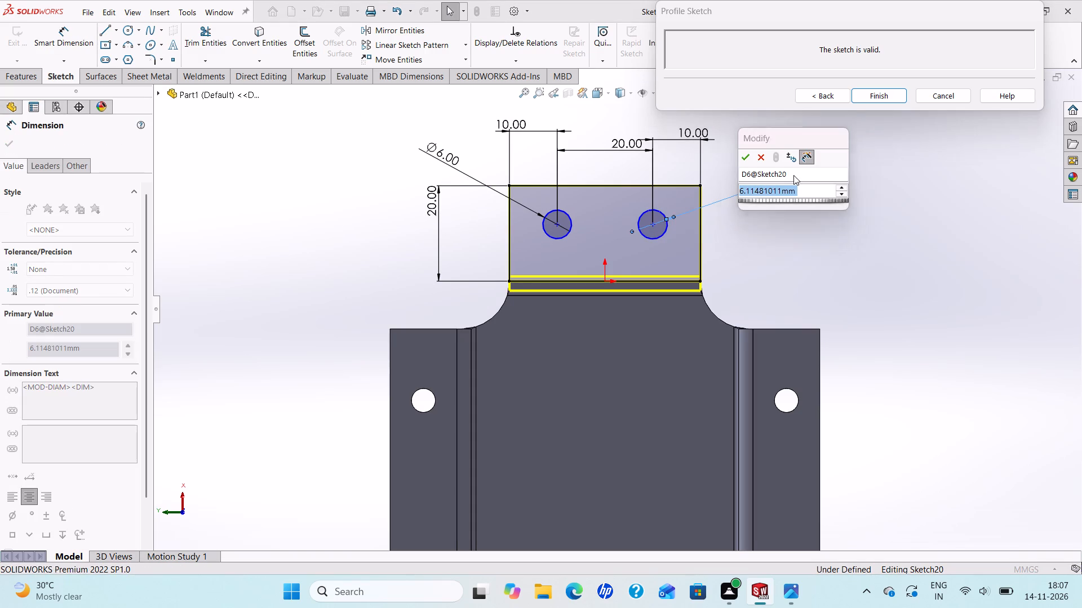
key(6)
key(Return)
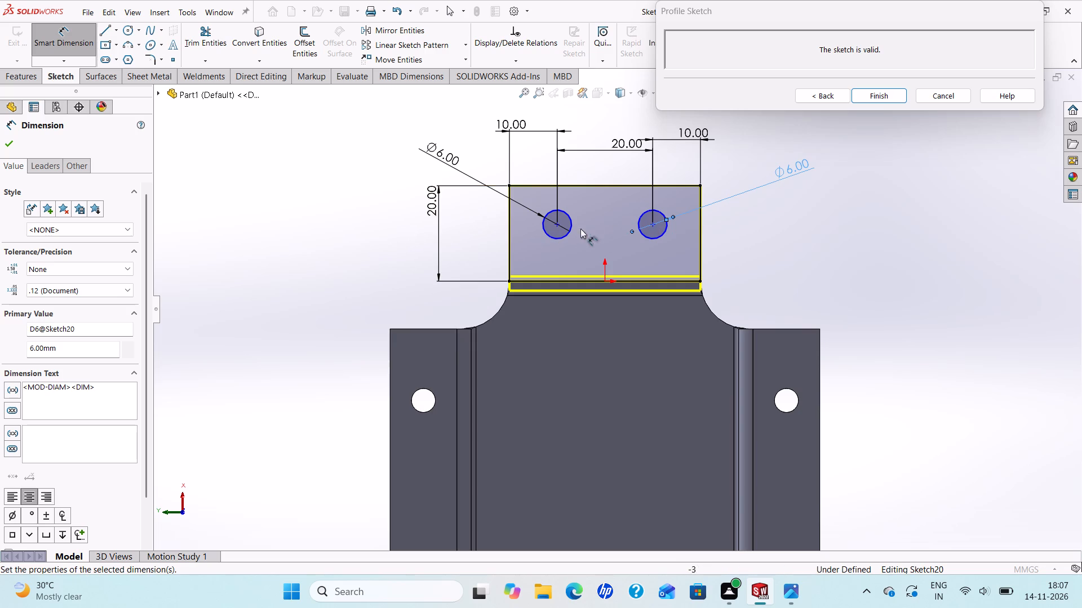
Dimension the center of the positive-Y circle 10 mm from the profile's outer edge.
click(560, 225)
click(575, 187)
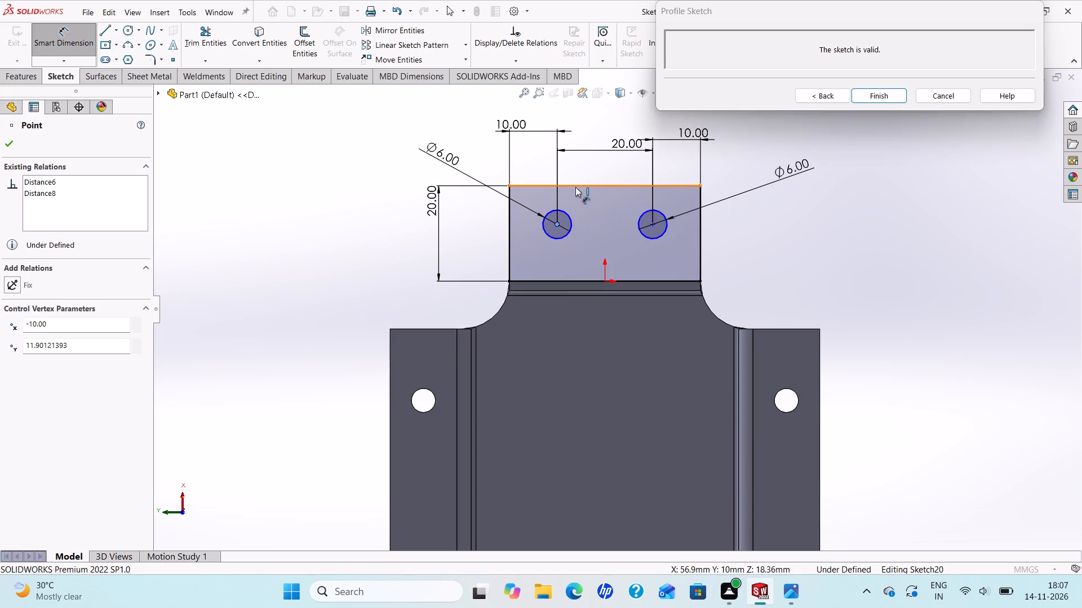
click(365, 211)
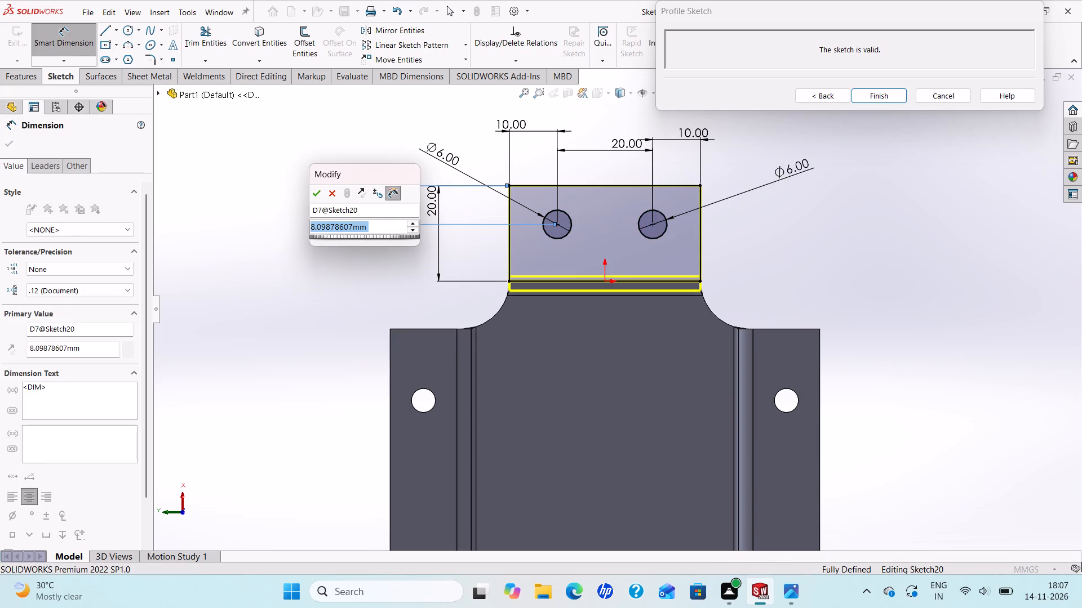
text(10)
key(Return)
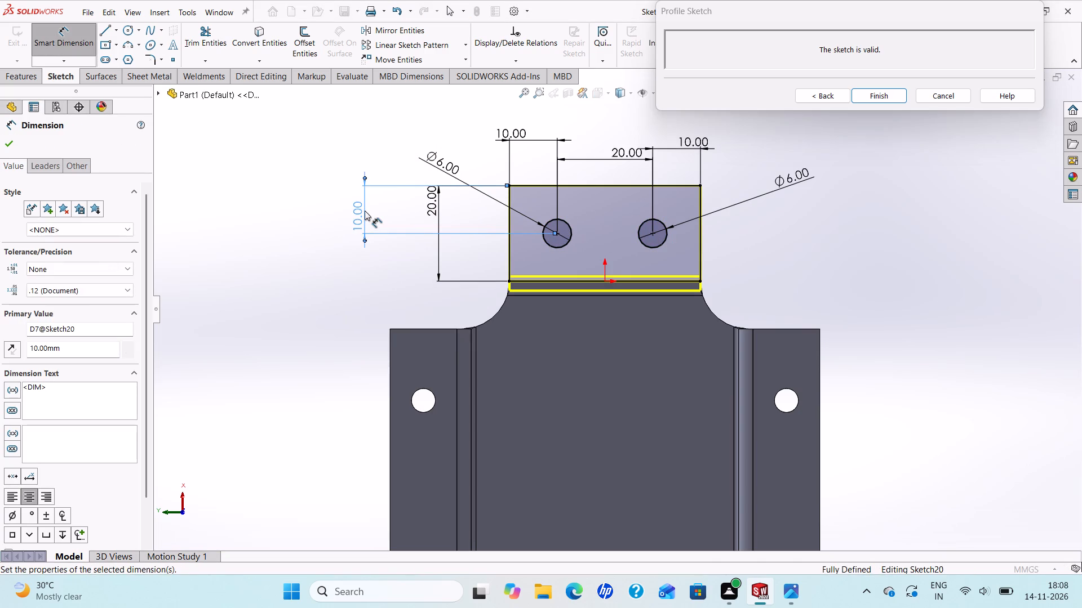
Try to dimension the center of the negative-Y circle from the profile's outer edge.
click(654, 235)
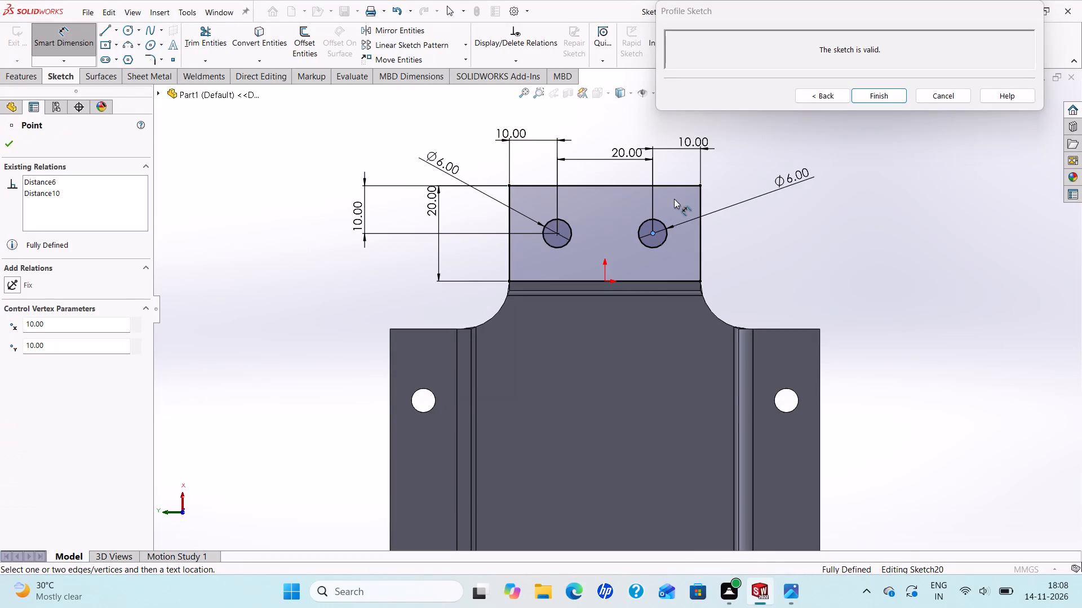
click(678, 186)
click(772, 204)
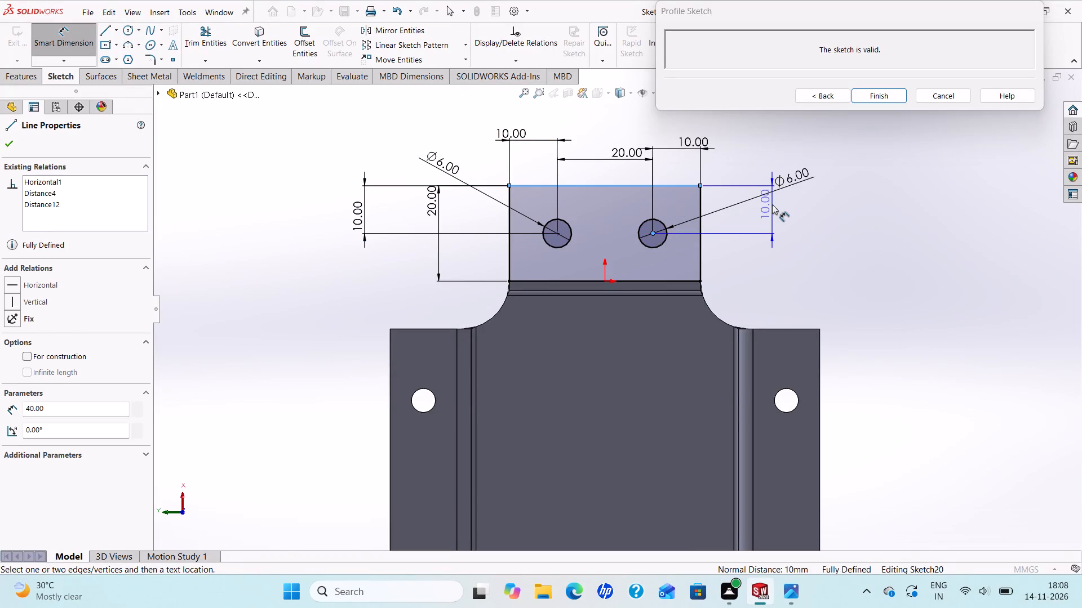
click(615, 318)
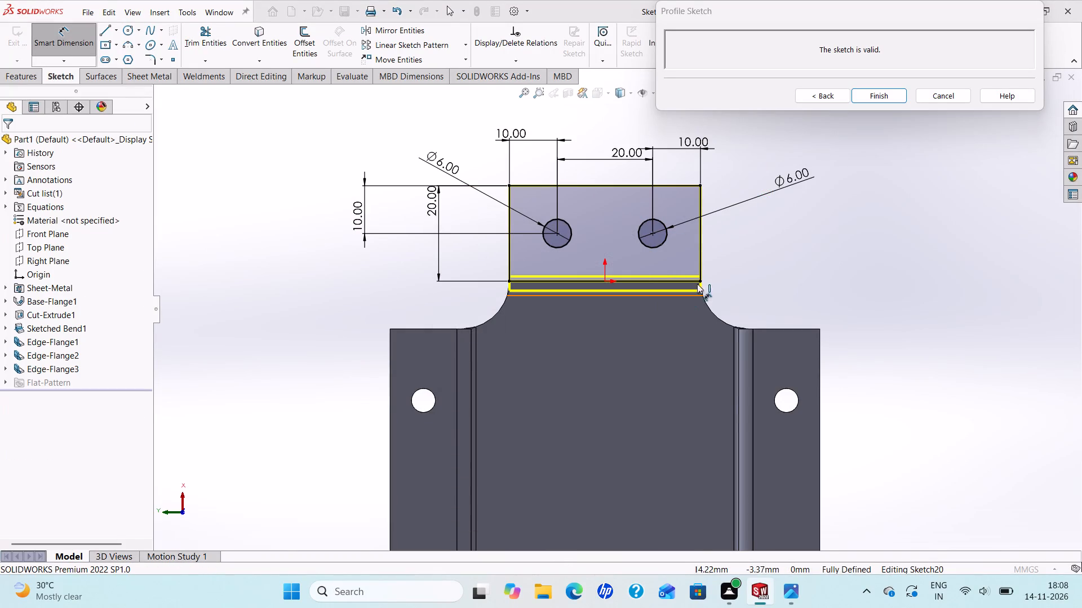
Finish the profile sketch to create the two-hole edge flange on the positive-X end.
click(876, 96)
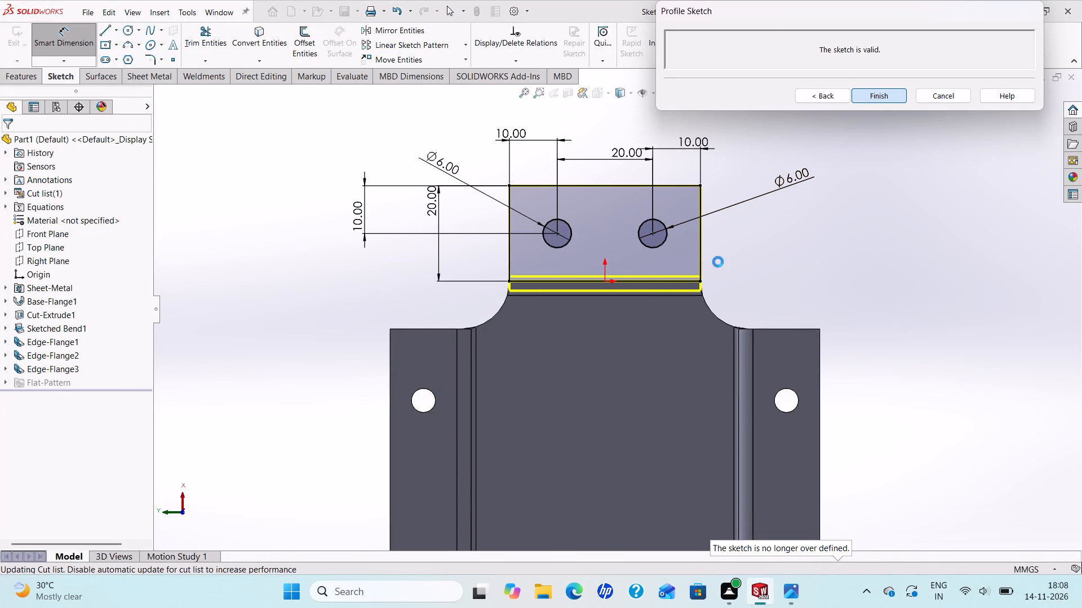
Inspect the formed bracket from several angles and compare it with the reference drawing in Photos.
scroll(718, 262, up, 2)
scroll(619, 399, up, 2)
middle_drag(617, 399, 530, 360)
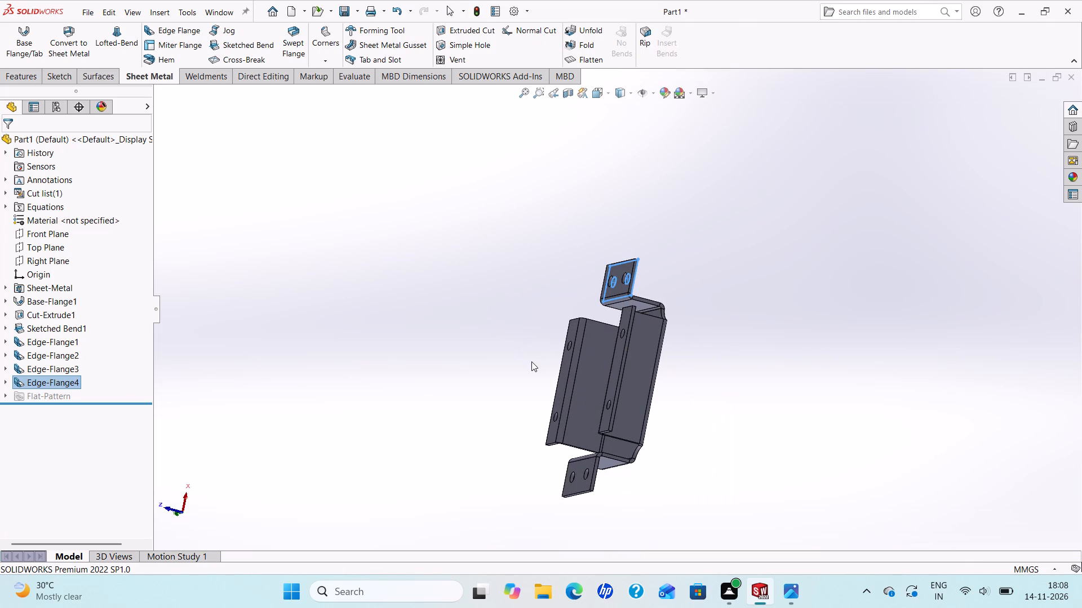
key(Escape)
scroll(573, 376, down, 1)
scroll(575, 374, up, 2)
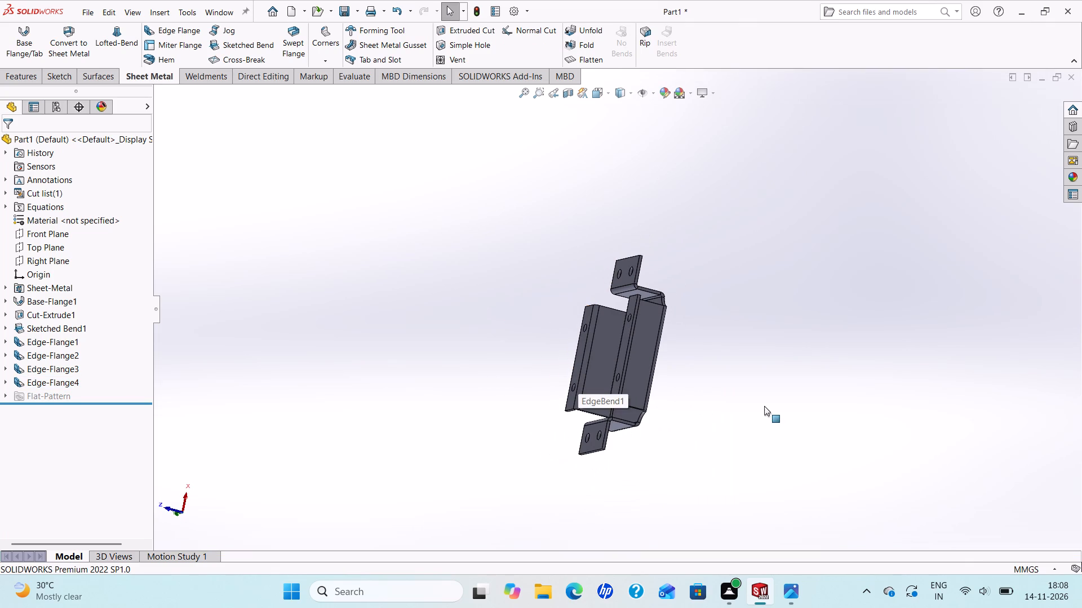
click(795, 584)
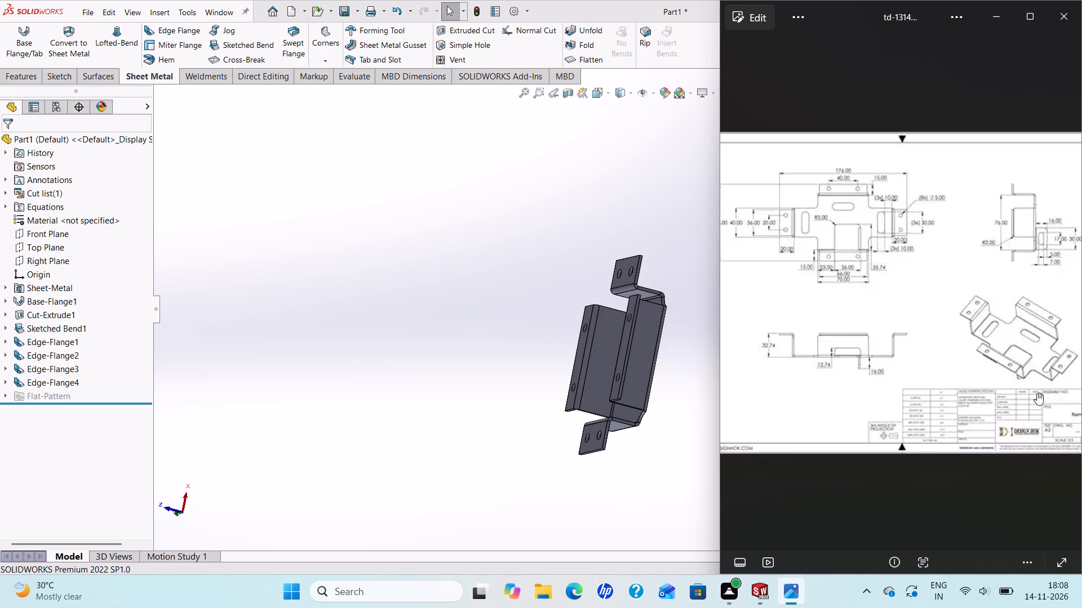
scroll(636, 350, up, 3)
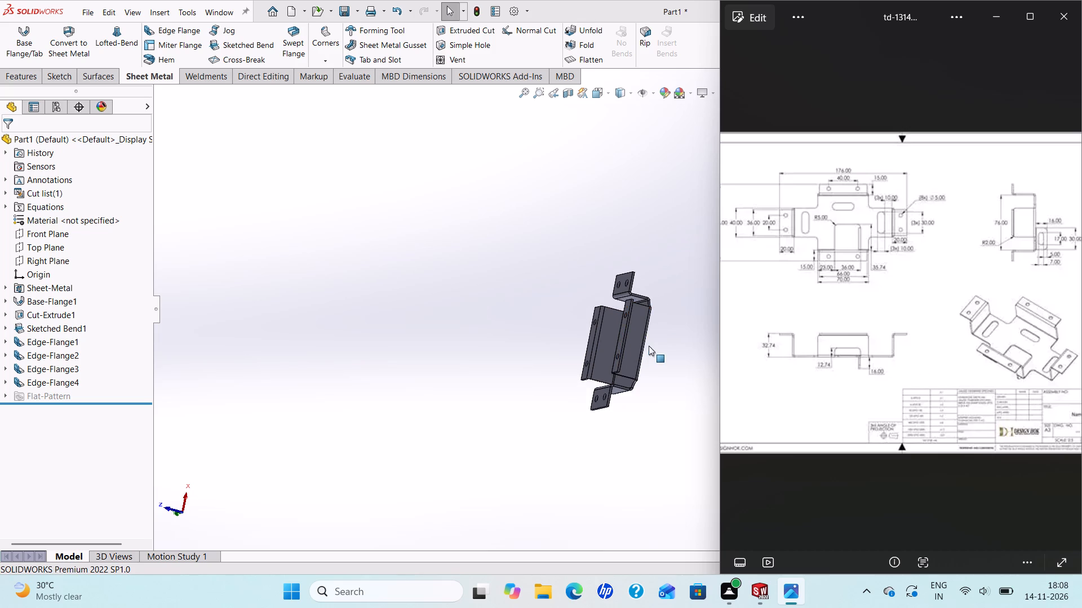
scroll(649, 346, down, 3)
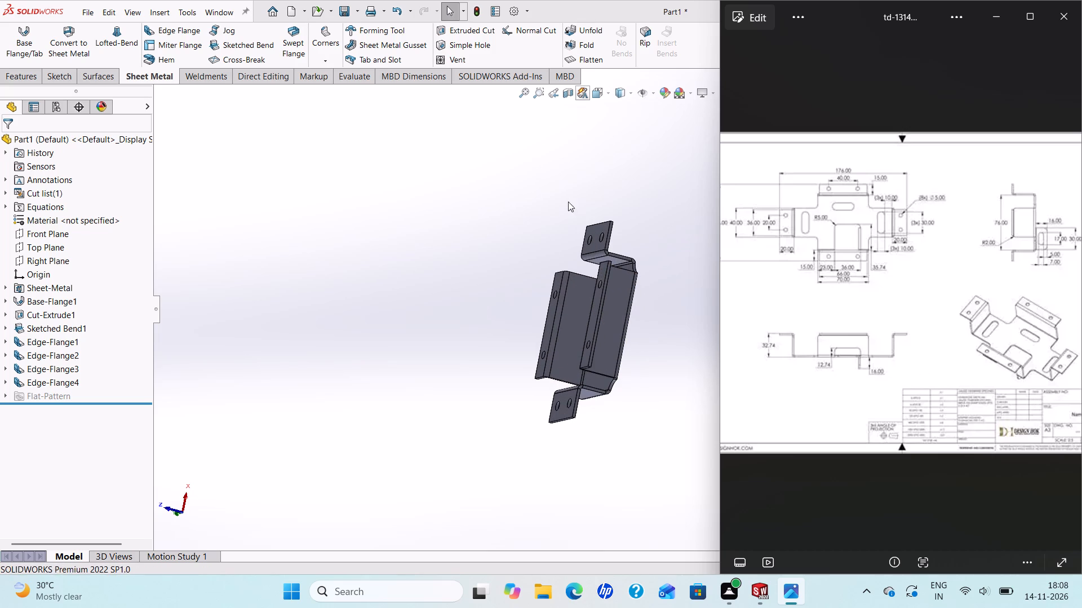
click(456, 173)
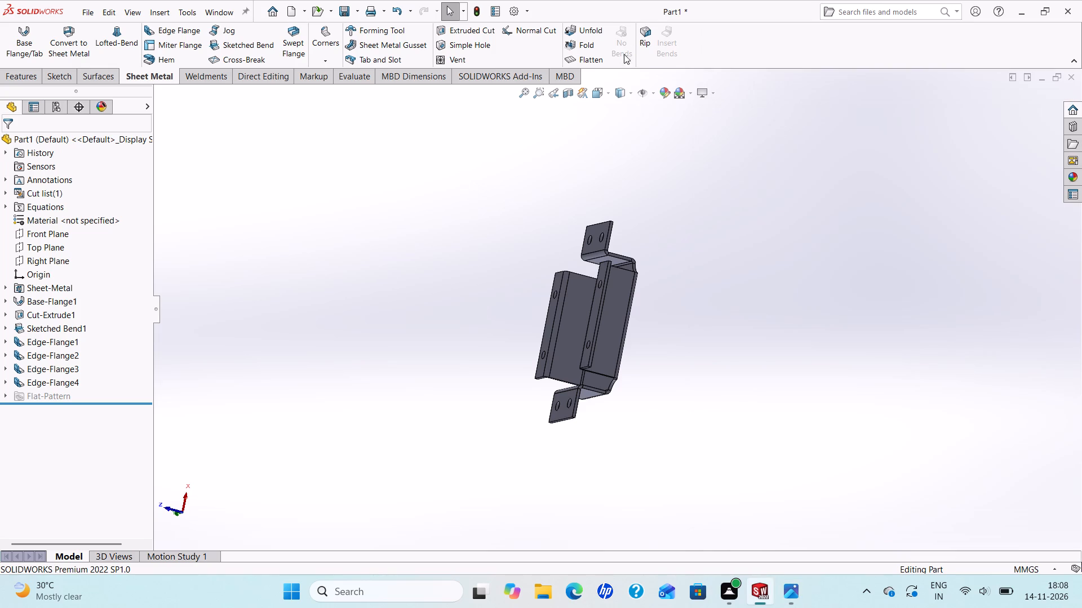
Unfold all of the bracket's bends, keeping the central base face fixed.
scroll(544, 274, down, 1)
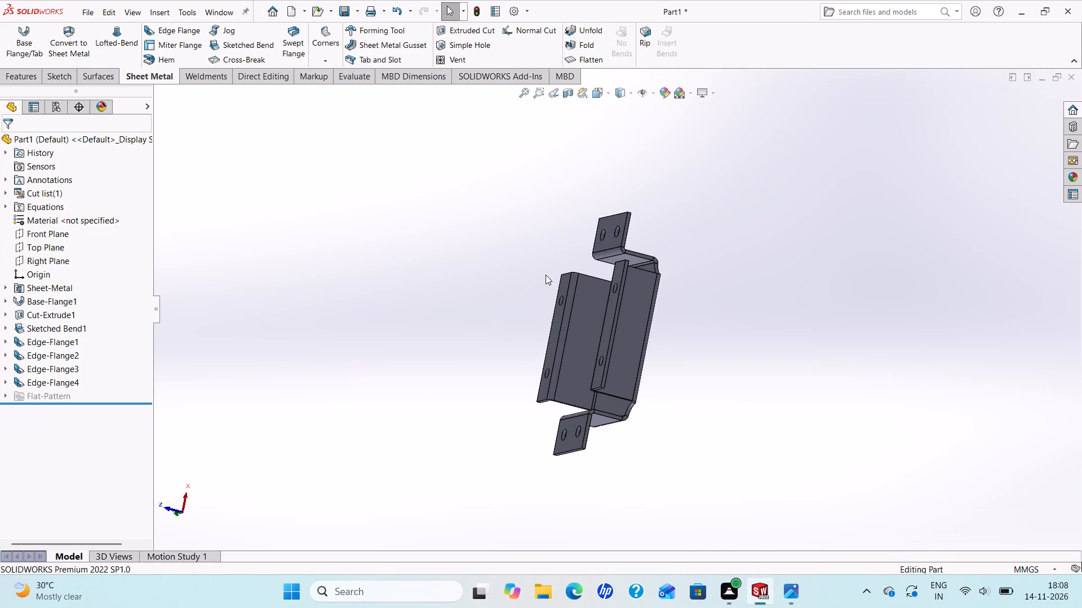
middle_drag(565, 293, 638, 352)
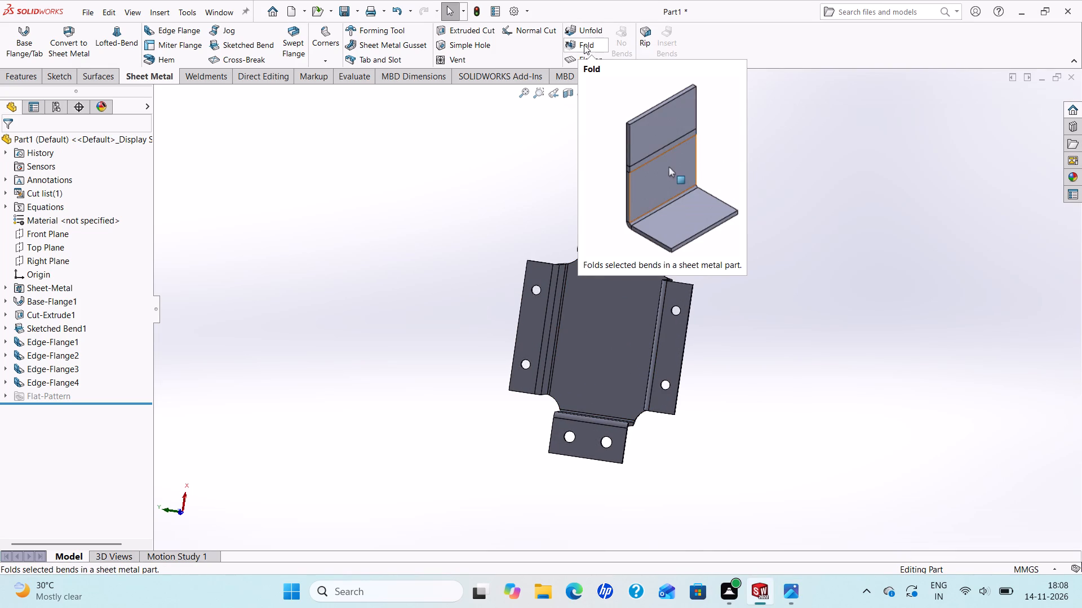
click(589, 32)
click(605, 323)
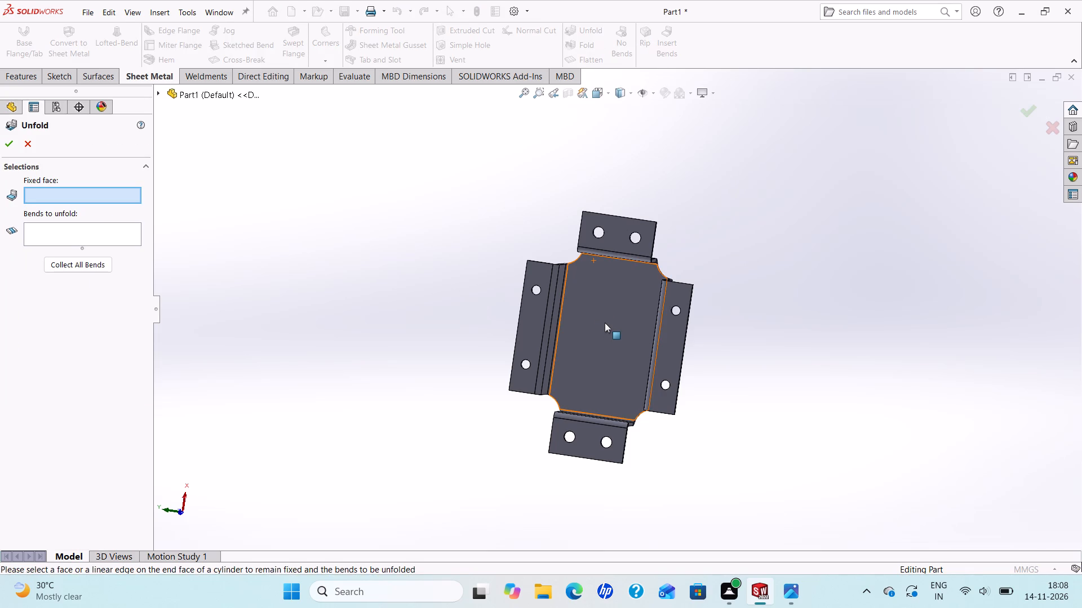
click(64, 260)
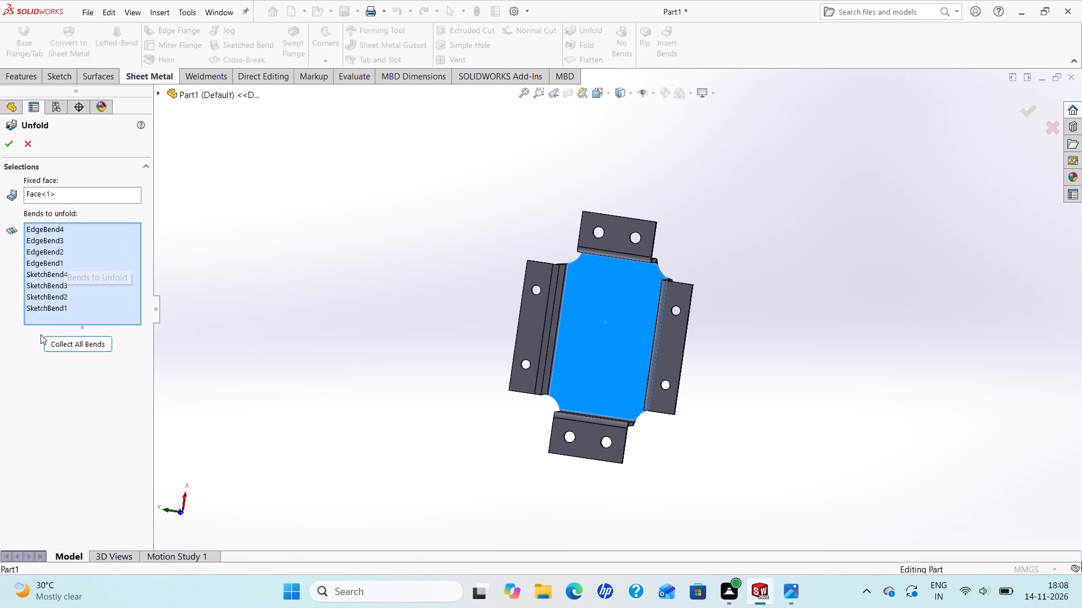
click(48, 338)
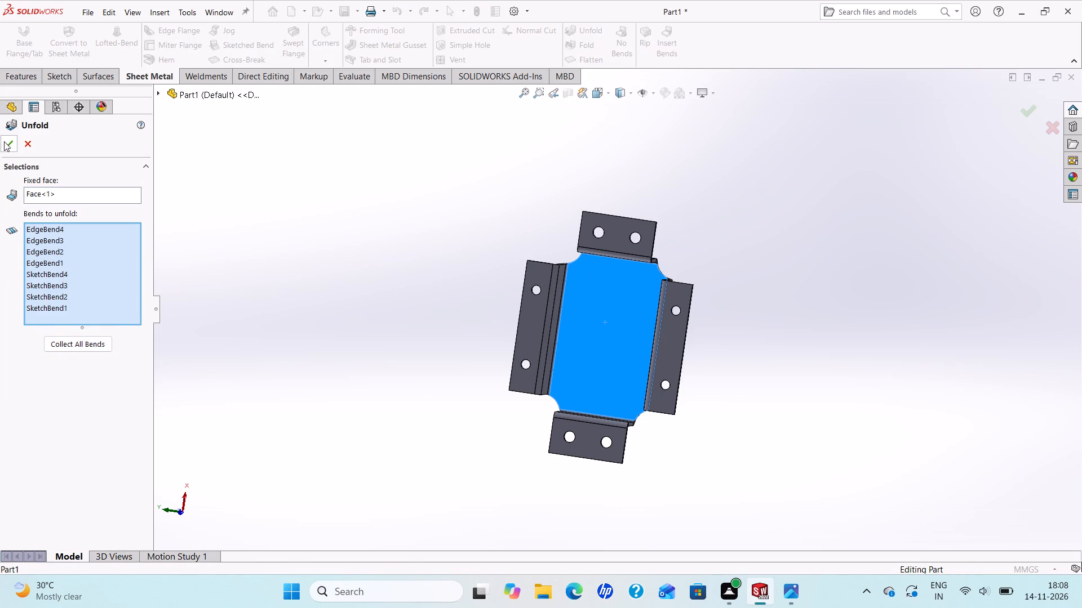
click(4, 141)
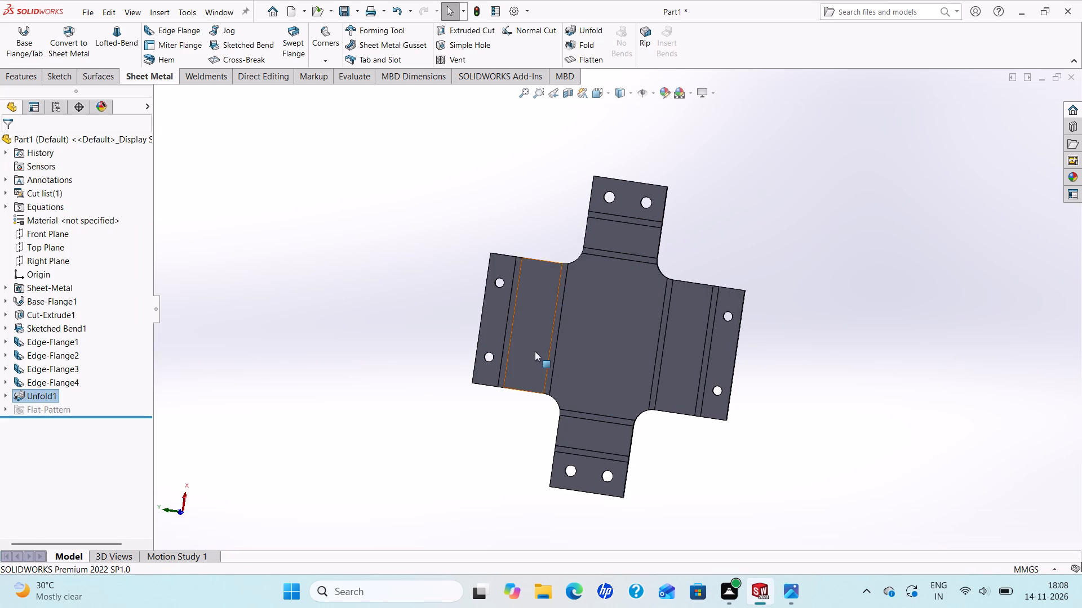
Examine the unfolded bracket against the reference drawing in Photos for the features still to model.
scroll(536, 352, up, 2)
middle_drag(650, 426, 454, 319)
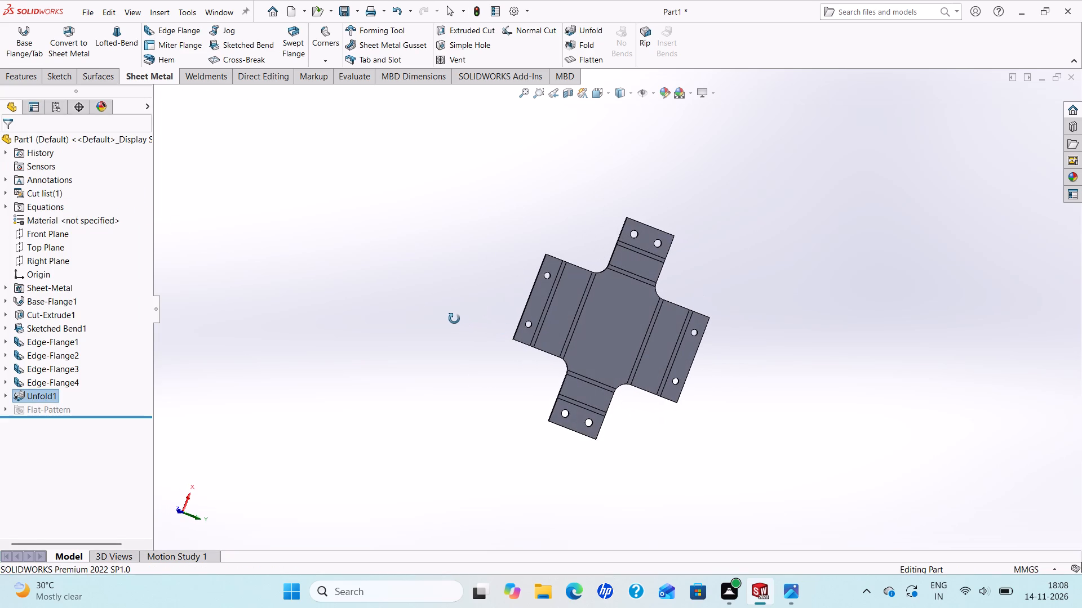
middle_drag(454, 319, 440, 327)
click(780, 597)
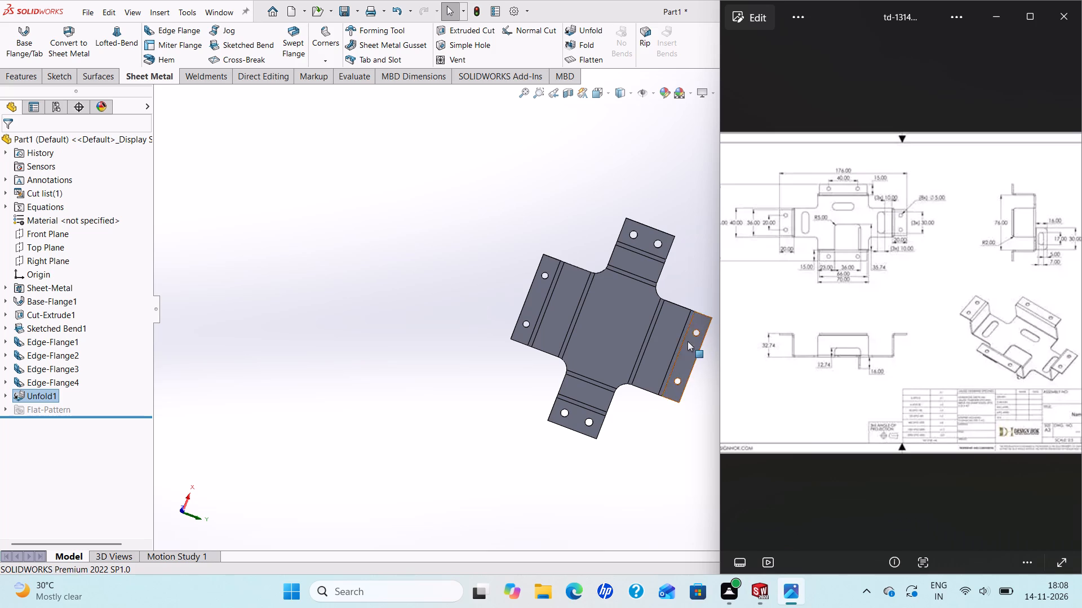
scroll(653, 338, up, 2)
scroll(660, 342, down, 1)
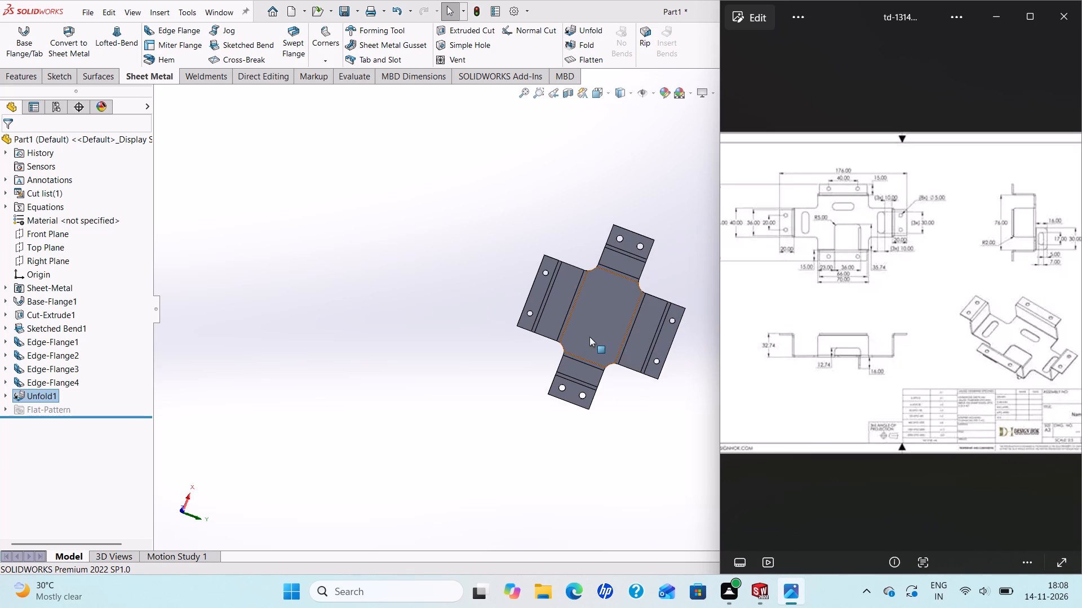
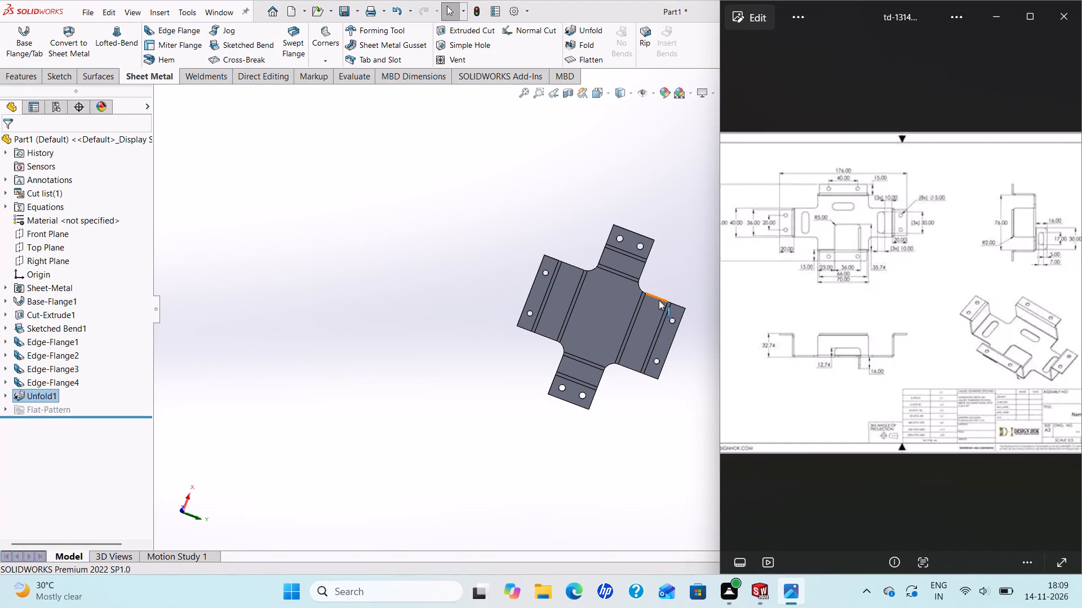
Examine the unfolded sheet metal part from both sides and read the slot dimensions in the reference drawing.
scroll(659, 300, up, 1)
scroll(655, 323, down, 2)
scroll(646, 324, up, 2)
scroll(662, 320, down, 2)
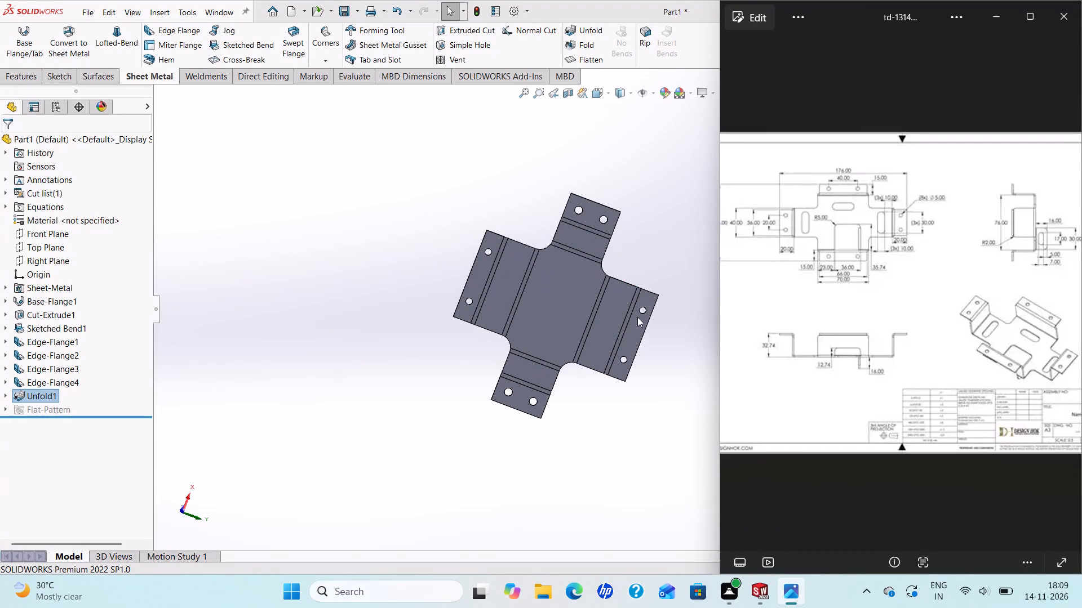
scroll(660, 359, down, 2)
scroll(559, 315, up, 1)
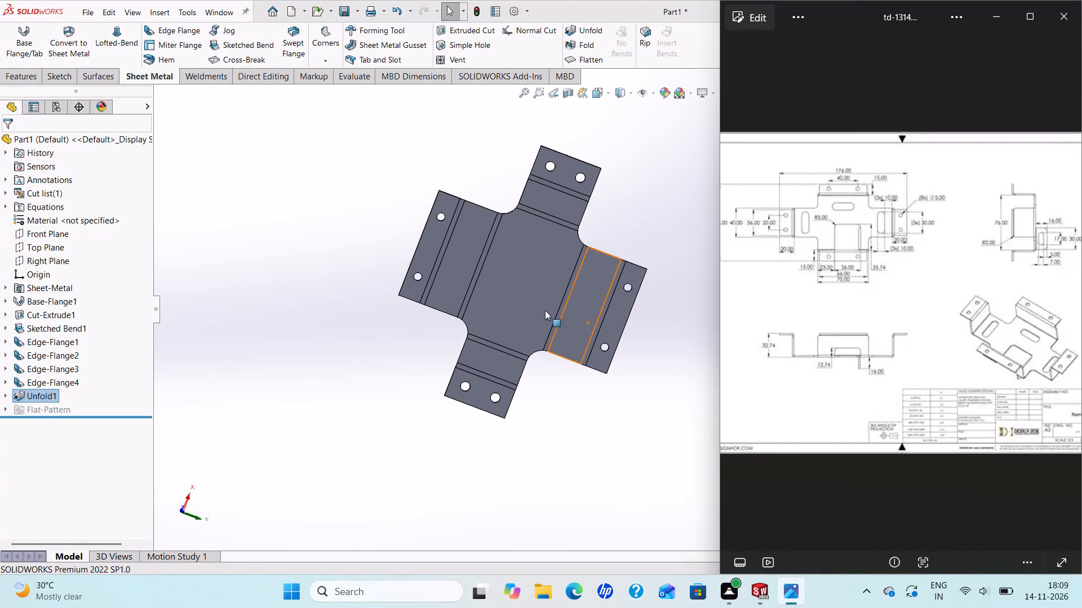
scroll(571, 306, up, 1)
scroll(604, 301, down, 2)
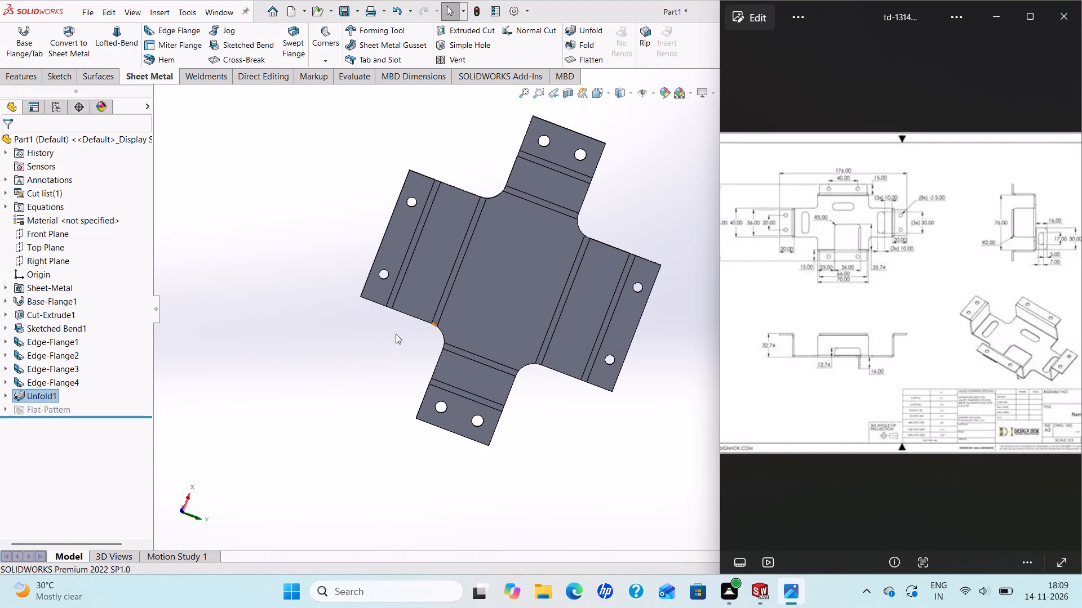
middle_drag(523, 305, 480, 316)
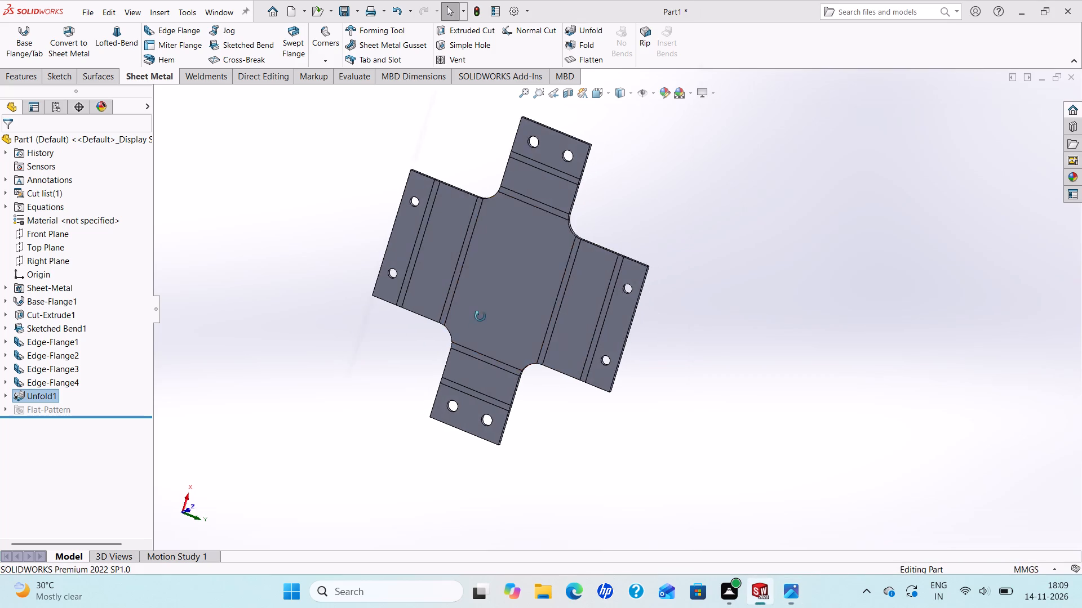
middle_drag(480, 316, 308, 364)
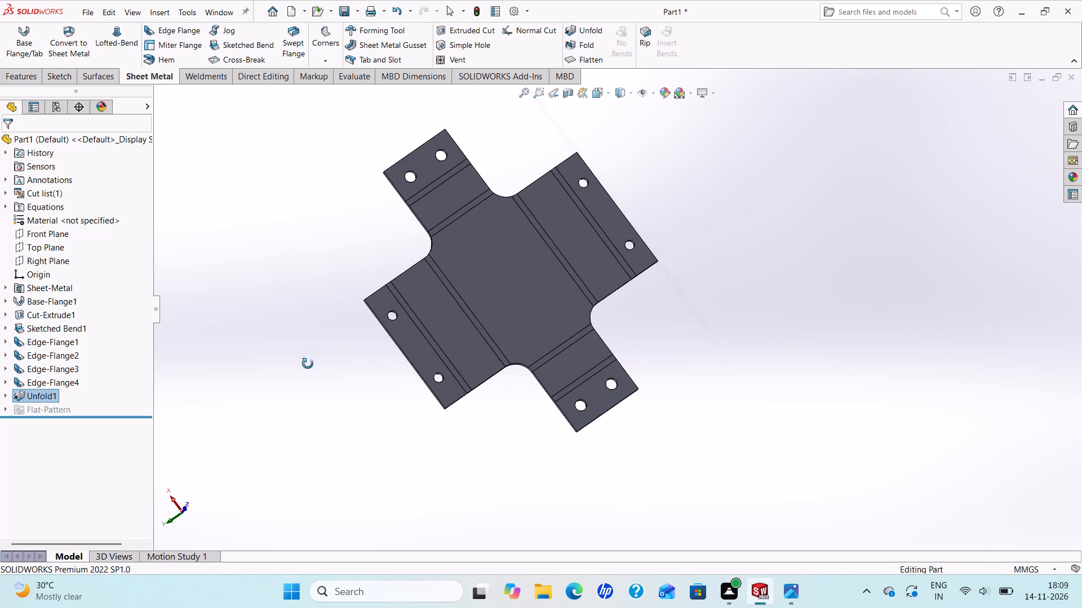
middle_drag(308, 364, 307, 365)
scroll(308, 366, up, 1)
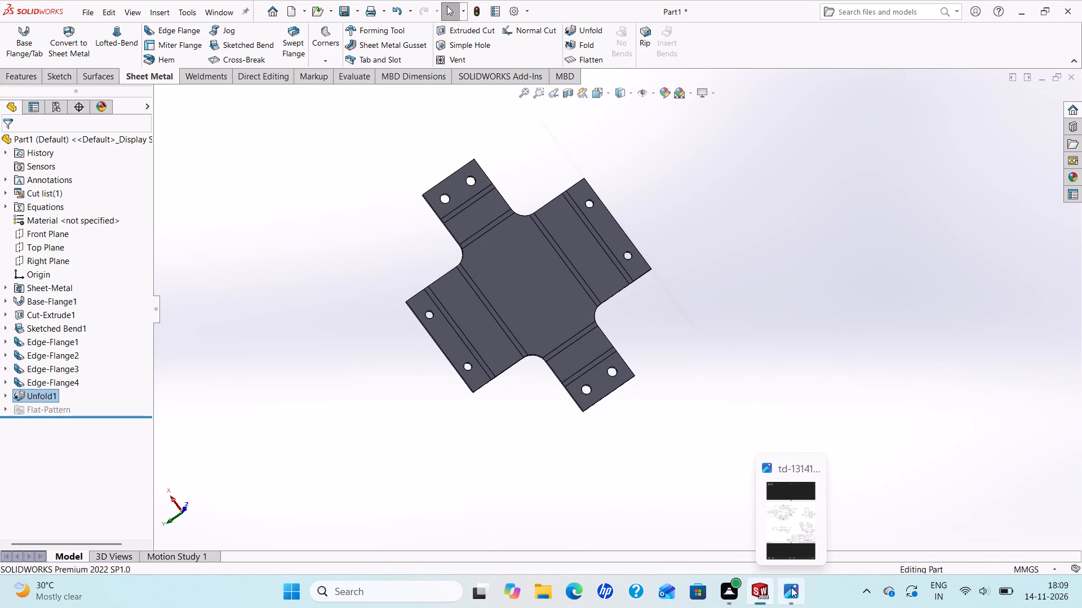
click(791, 587)
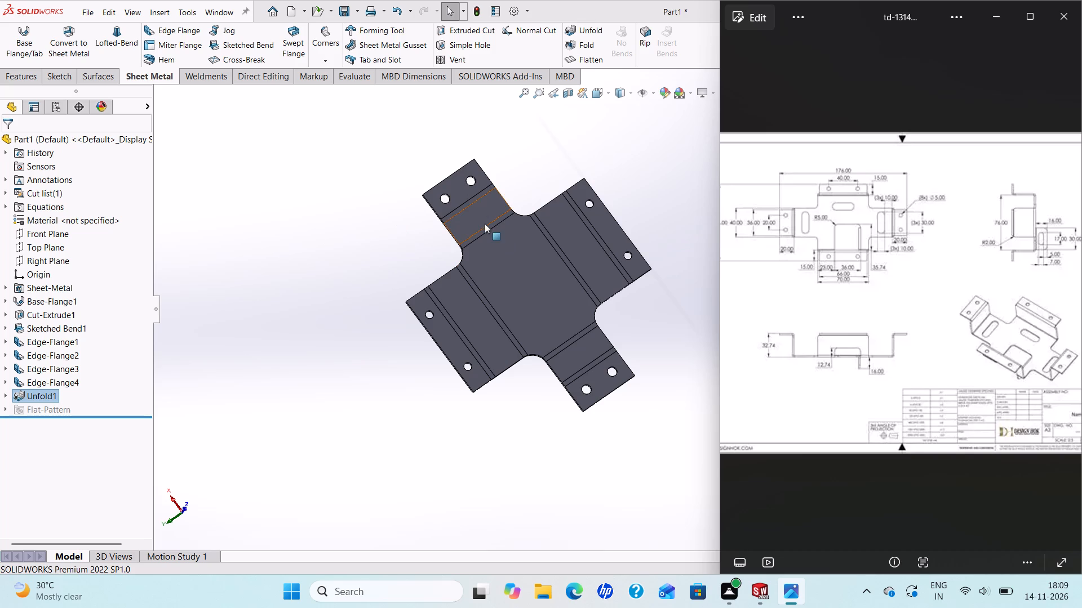
Start a new sketch on the central base flange face of the unfolded part.
click(489, 283)
click(540, 257)
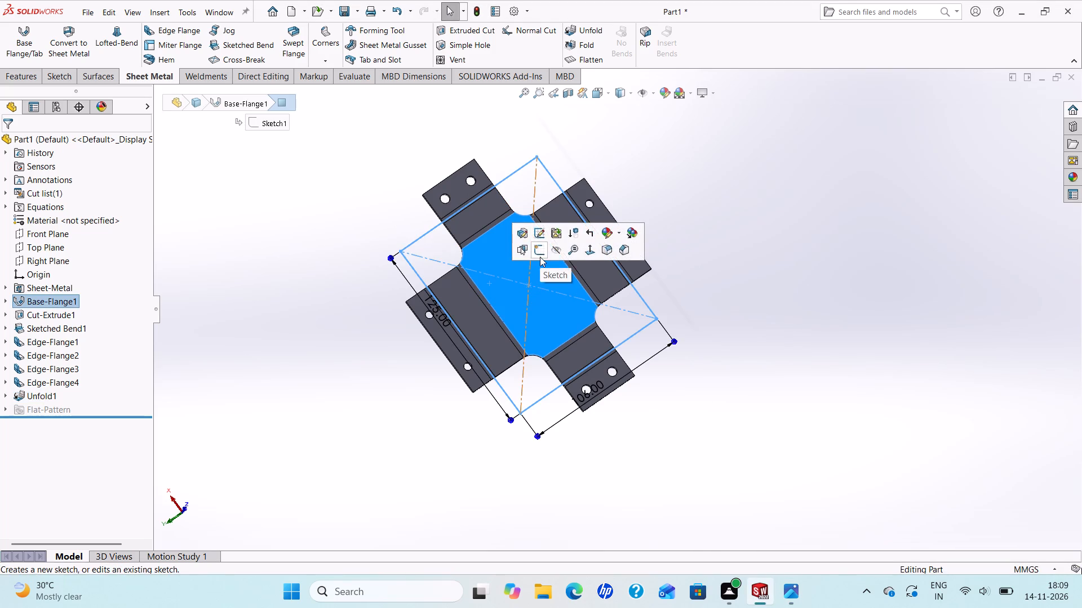
scroll(533, 265, up, 2)
scroll(617, 345, down, 1)
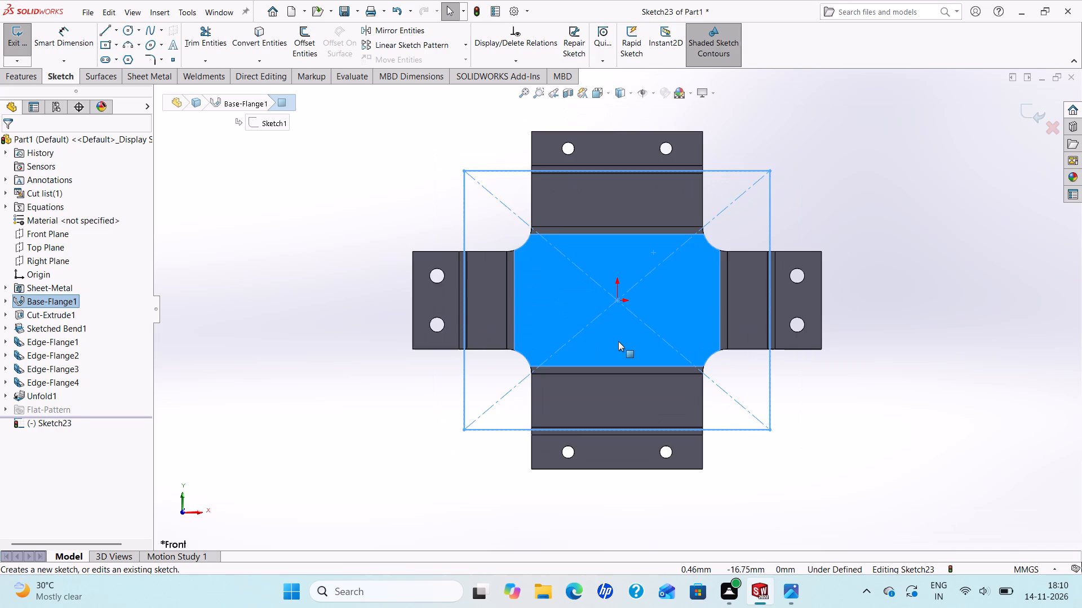
scroll(613, 337, up, 1)
scroll(655, 340, down, 1)
scroll(699, 345, up, 1)
scroll(699, 343, down, 2)
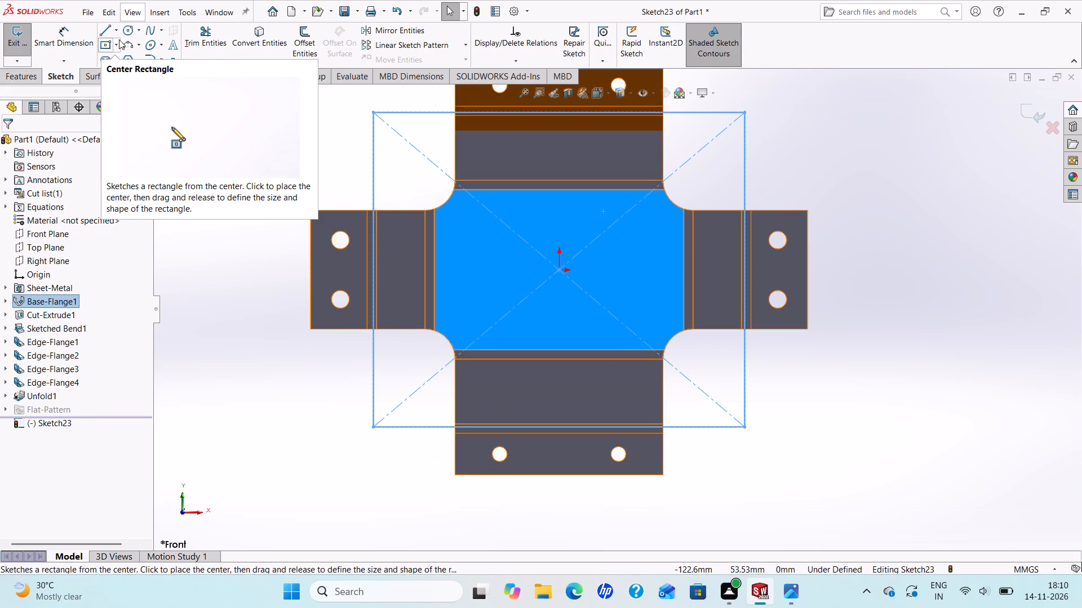
Sketch a vertical straight slot about 20 mm between centres on the left arm, between its two bend regions.
click(114, 61)
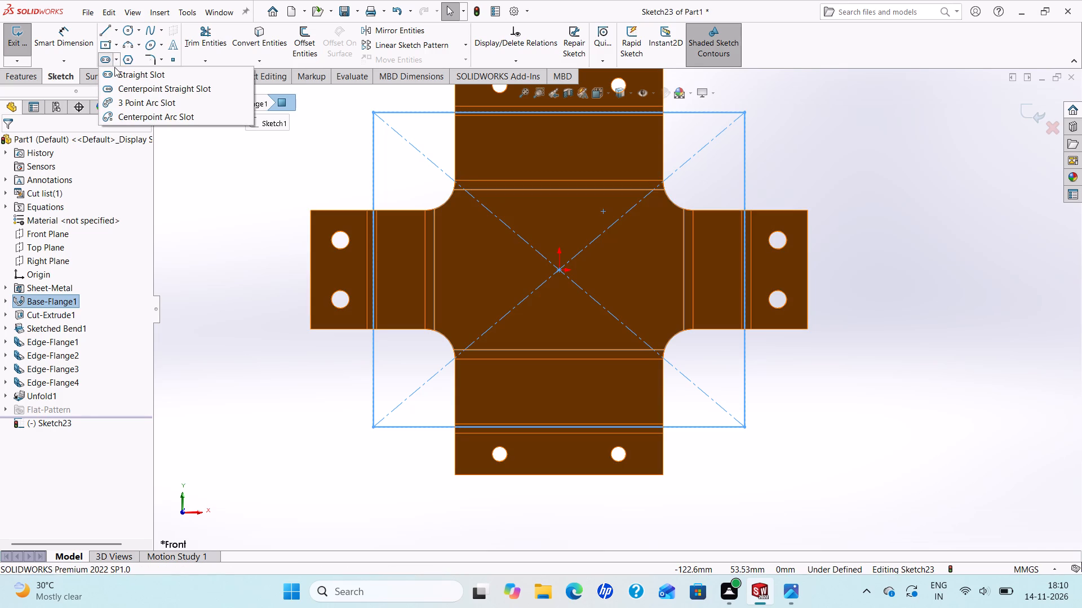
click(116, 74)
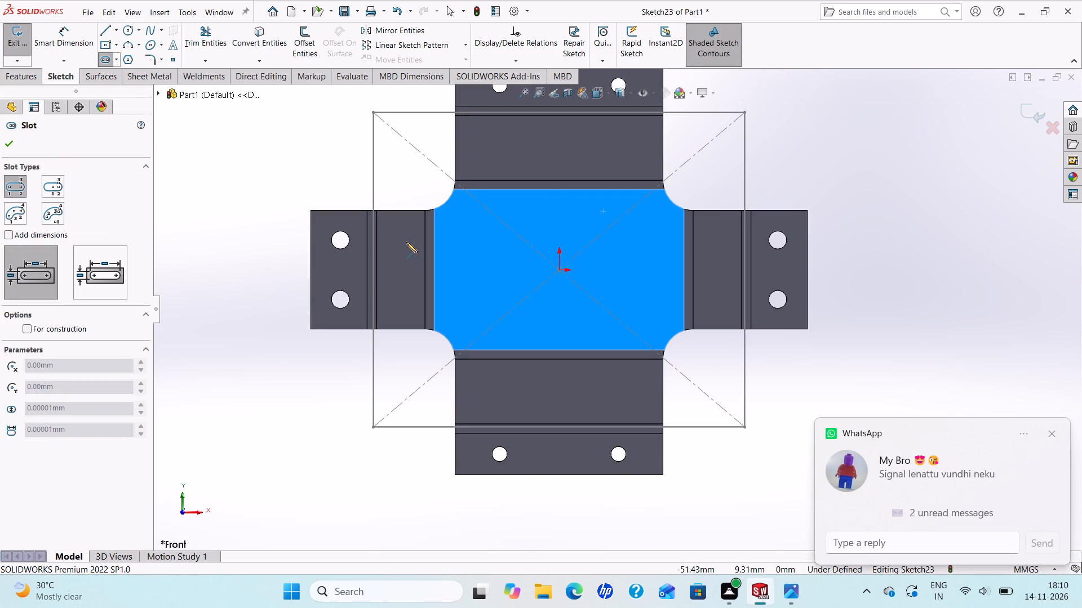
click(409, 237)
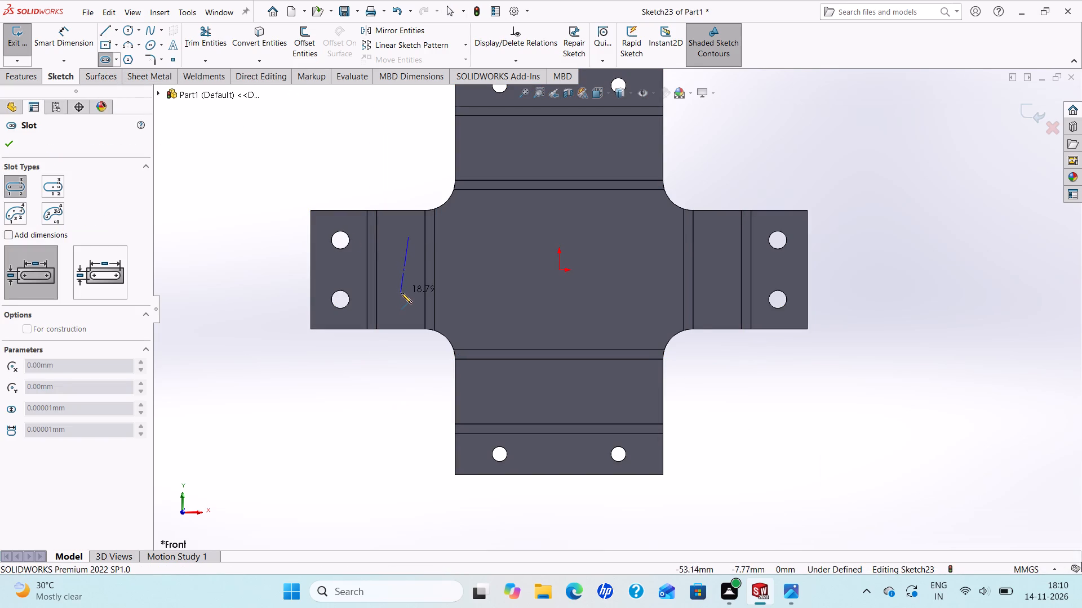
click(409, 296)
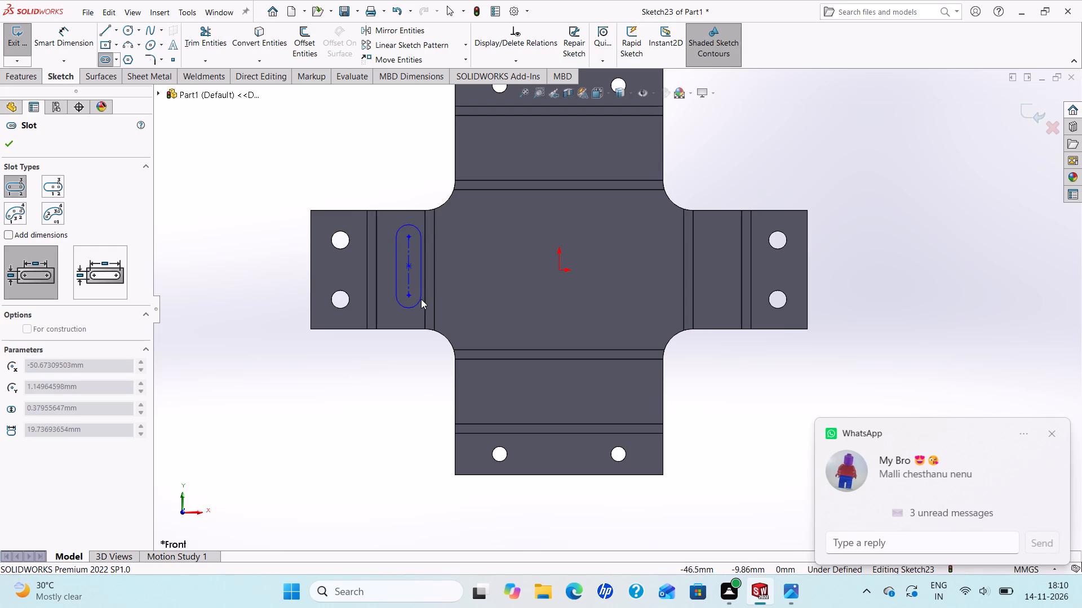
click(421, 299)
right_click(421, 299)
click(441, 311)
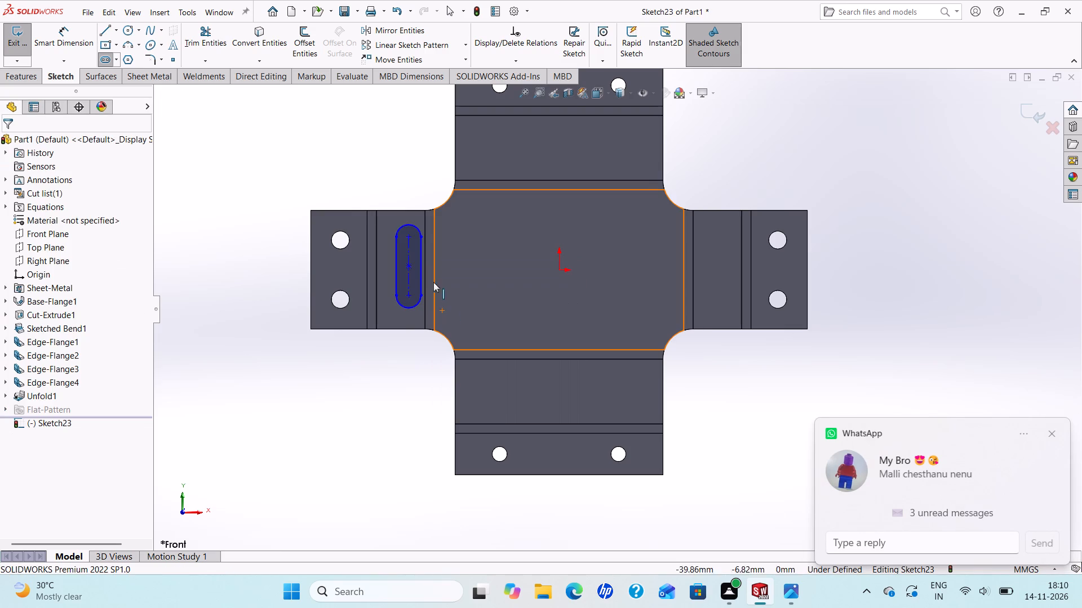
Dimension the slot's centre-to-centre length as 22 mm.
scroll(412, 268, up, 1)
scroll(483, 279, down, 1)
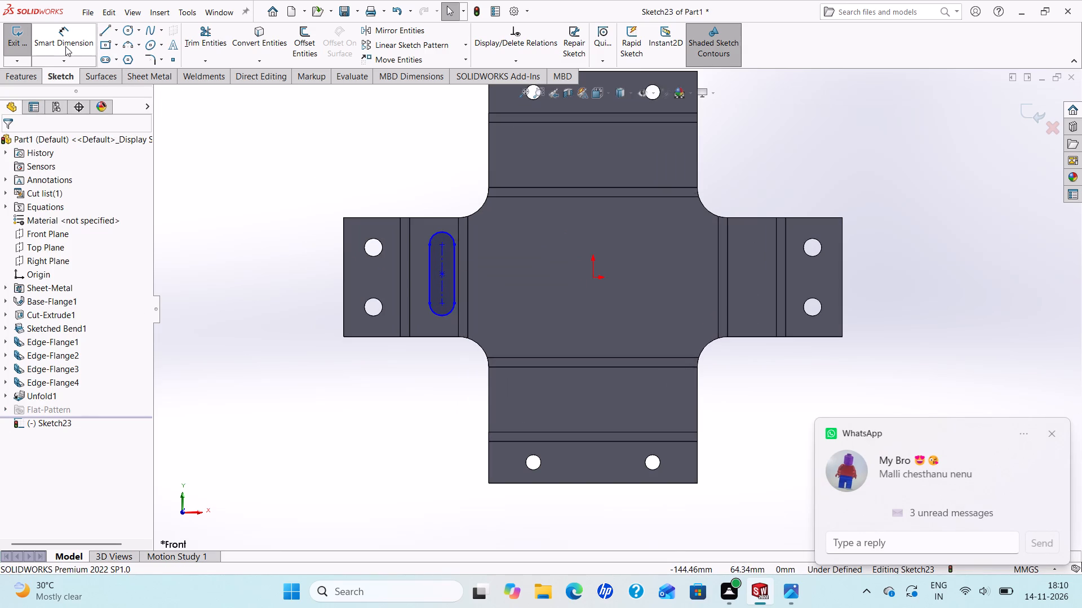
click(65, 46)
click(445, 257)
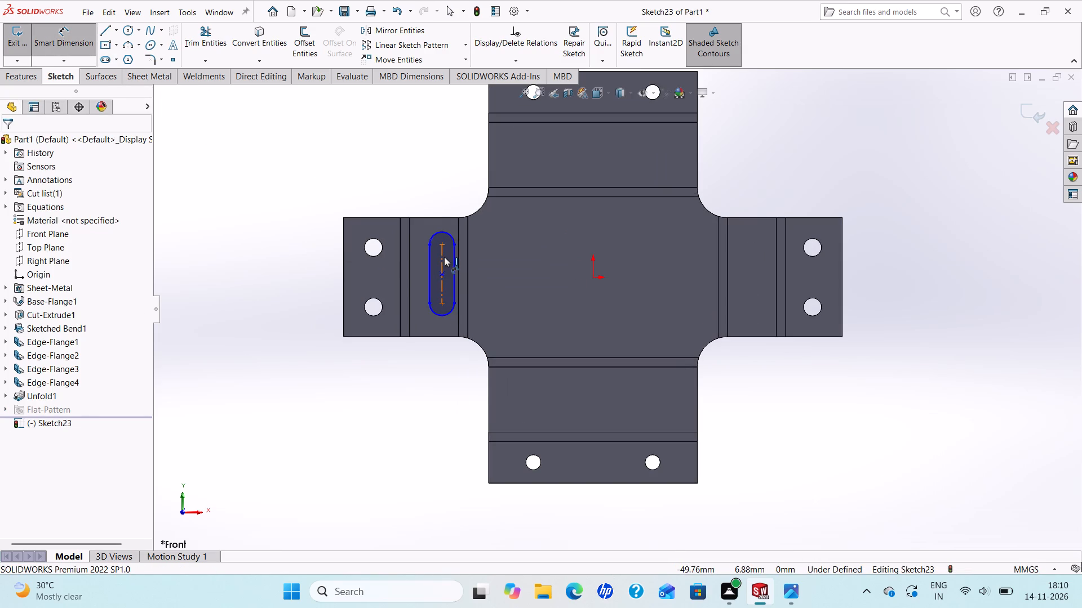
click(280, 254)
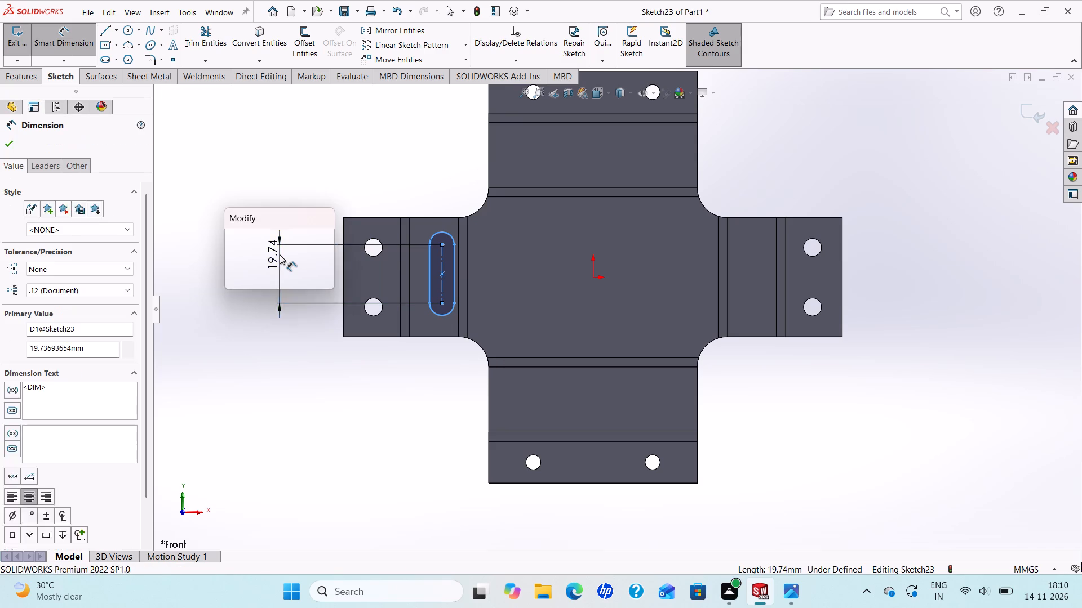
text(22)
key(Return)
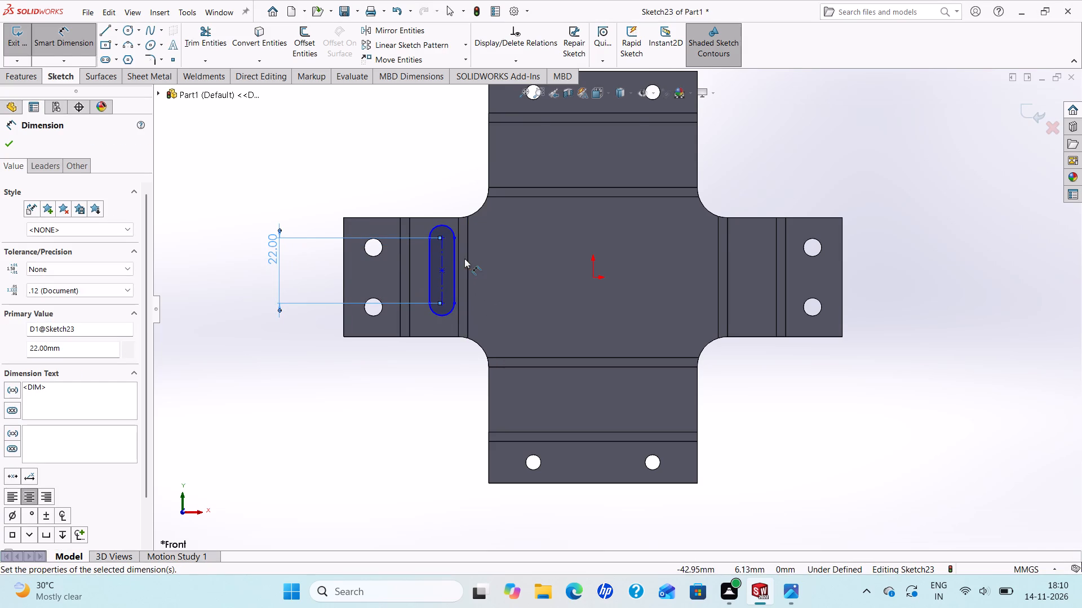
Dimension the slot's upper arc centre 4 mm from the left arm's top edge.
scroll(464, 258, up, 1)
scroll(463, 257, down, 3)
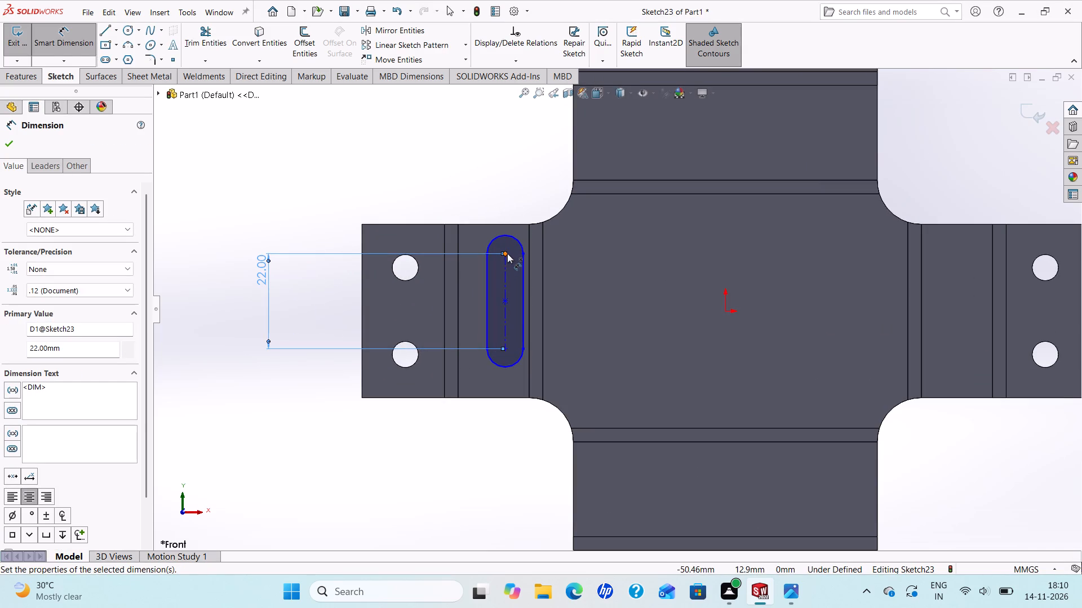
click(507, 253)
click(498, 223)
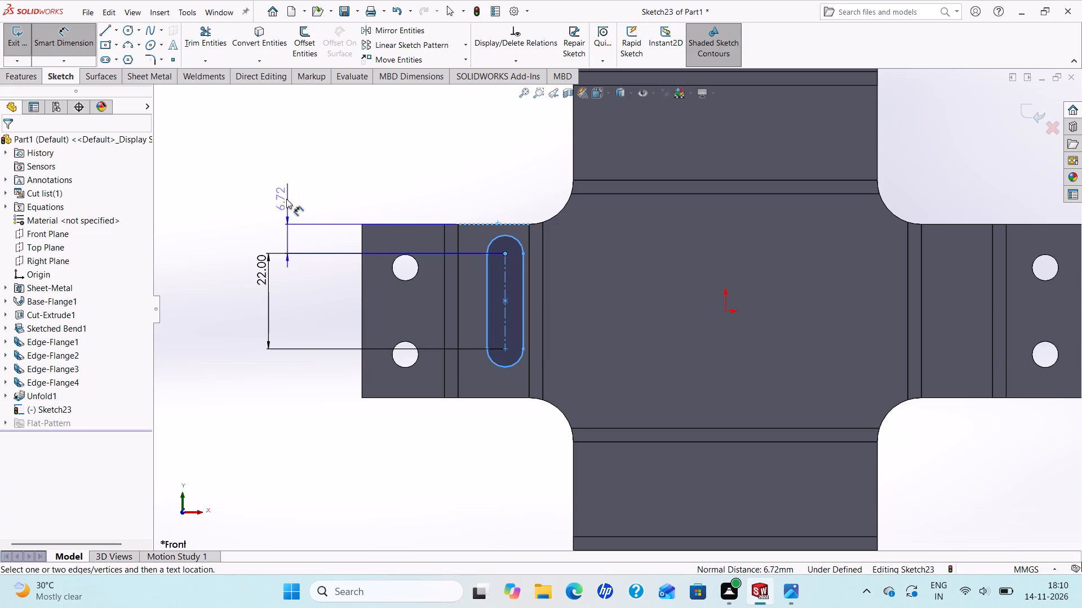
click(286, 199)
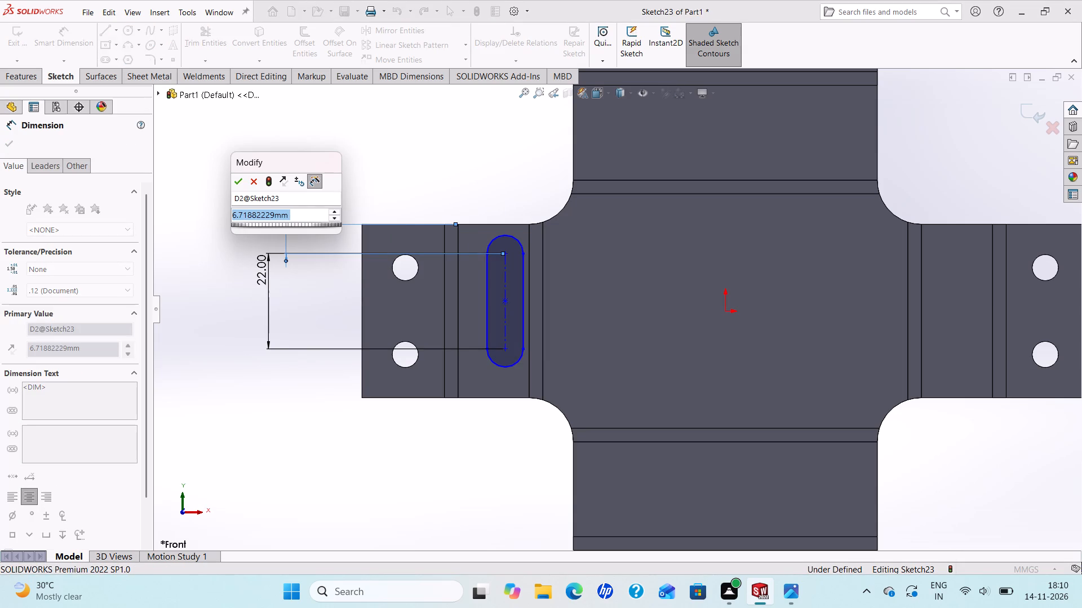
key(4)
key(Return)
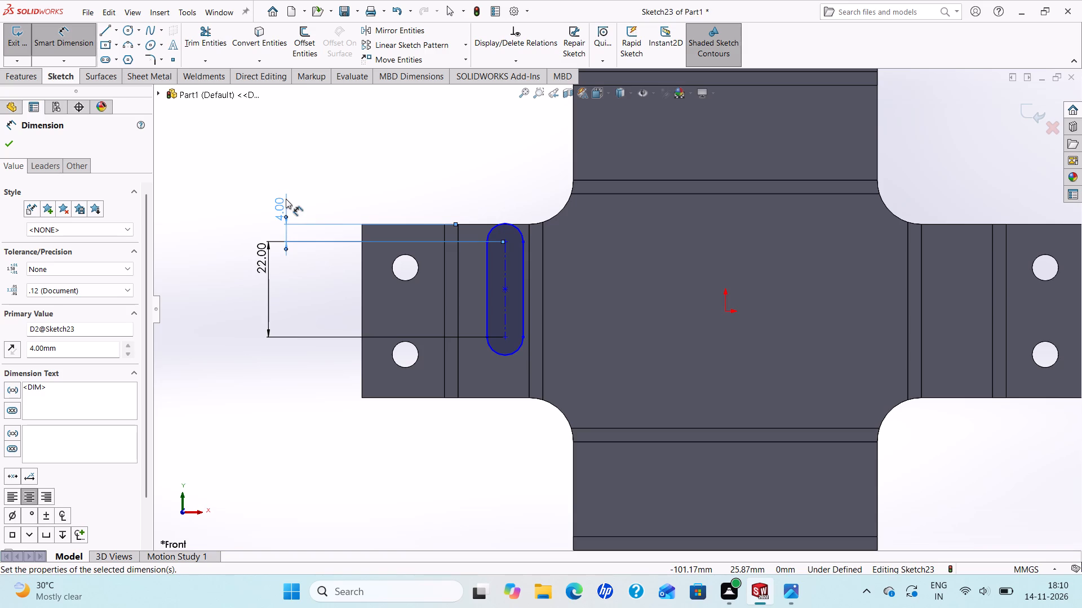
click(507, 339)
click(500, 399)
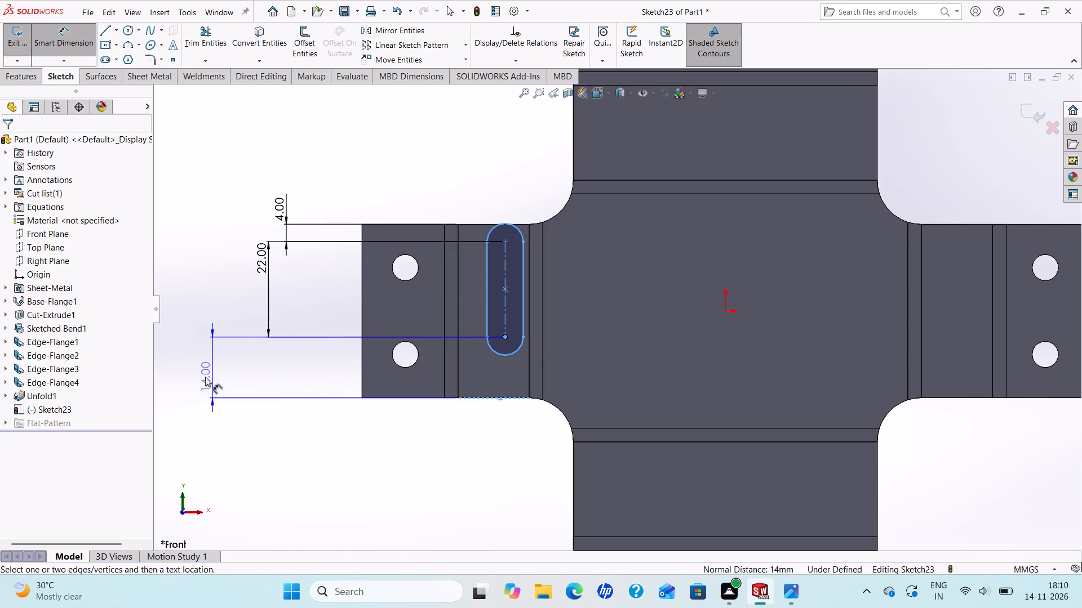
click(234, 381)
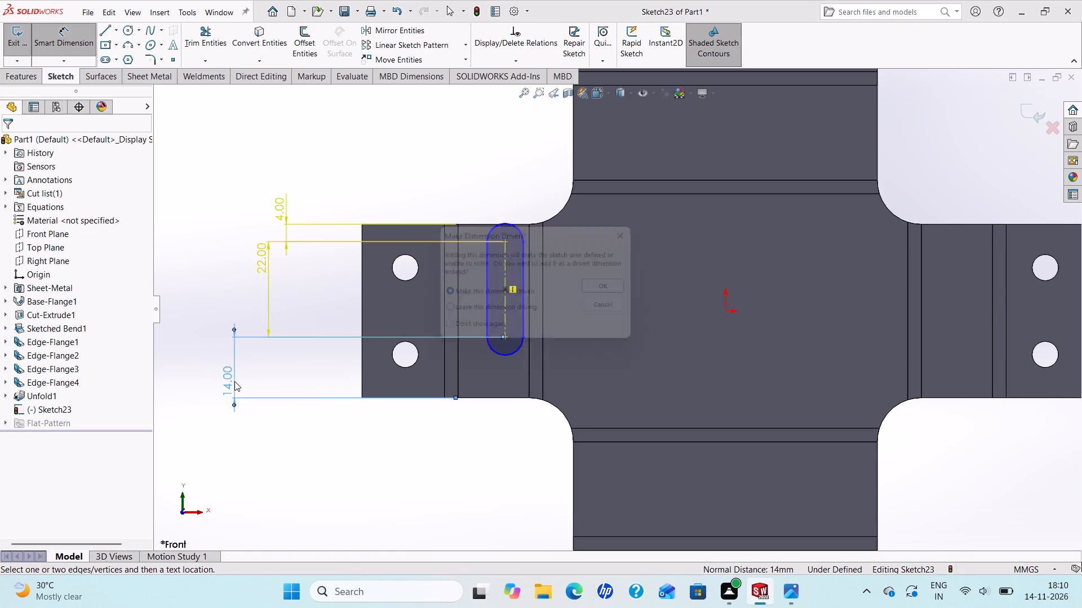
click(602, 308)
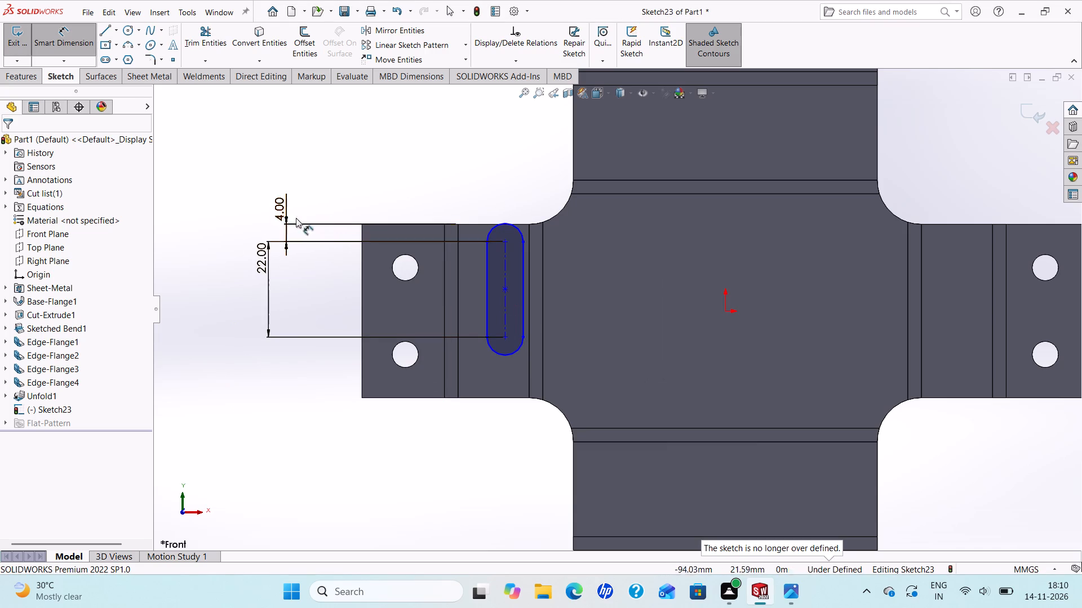
Set the distance from the left arm's top edge to the slot's upper arc centre to 9 mm.
click(278, 217)
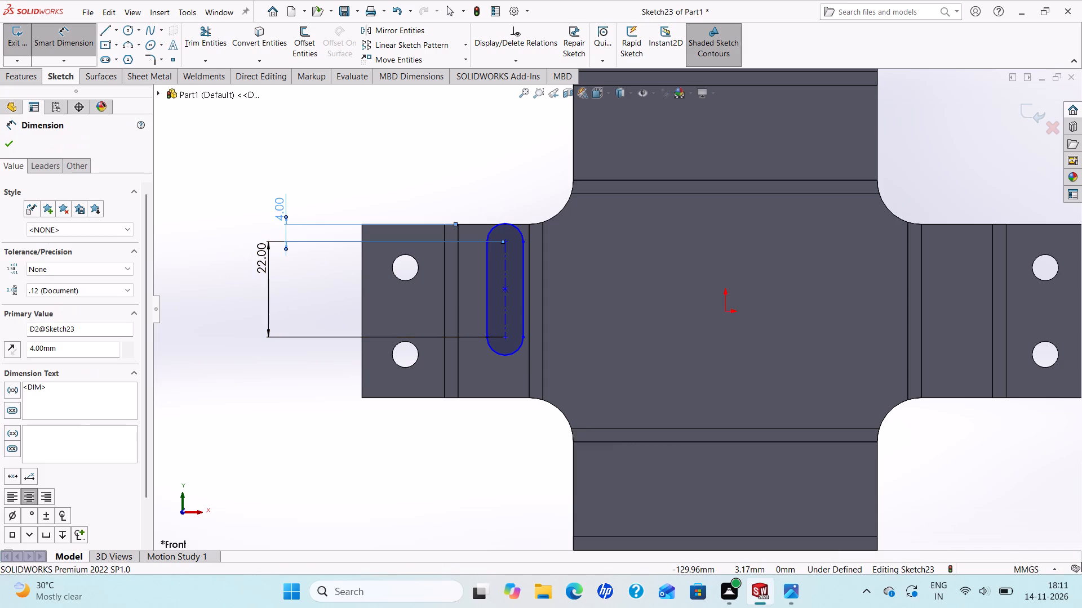
drag(79, 346, 0, 346)
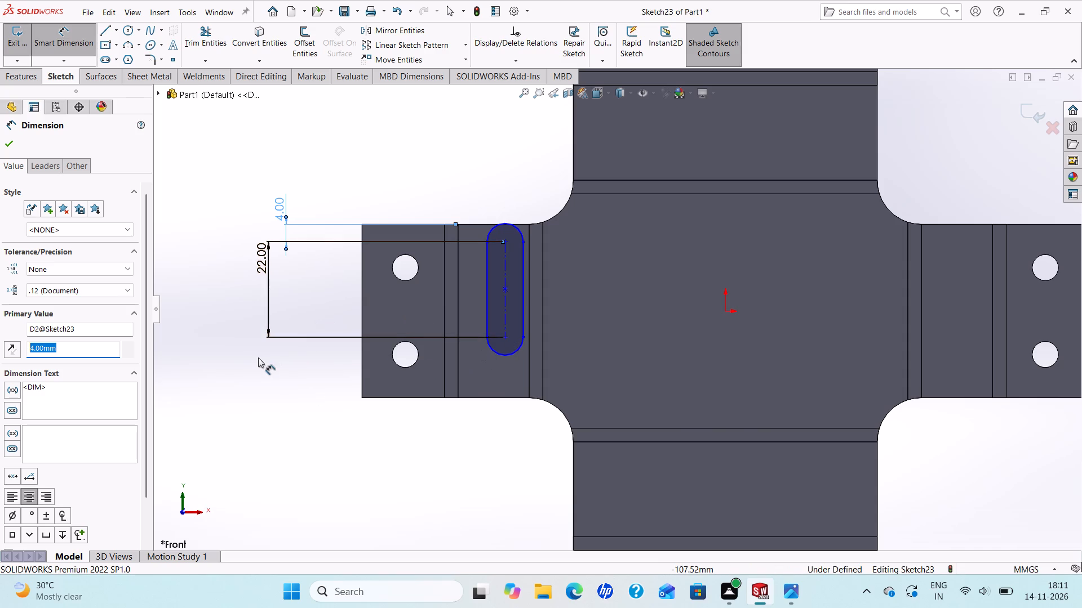
key(9)
key(Return)
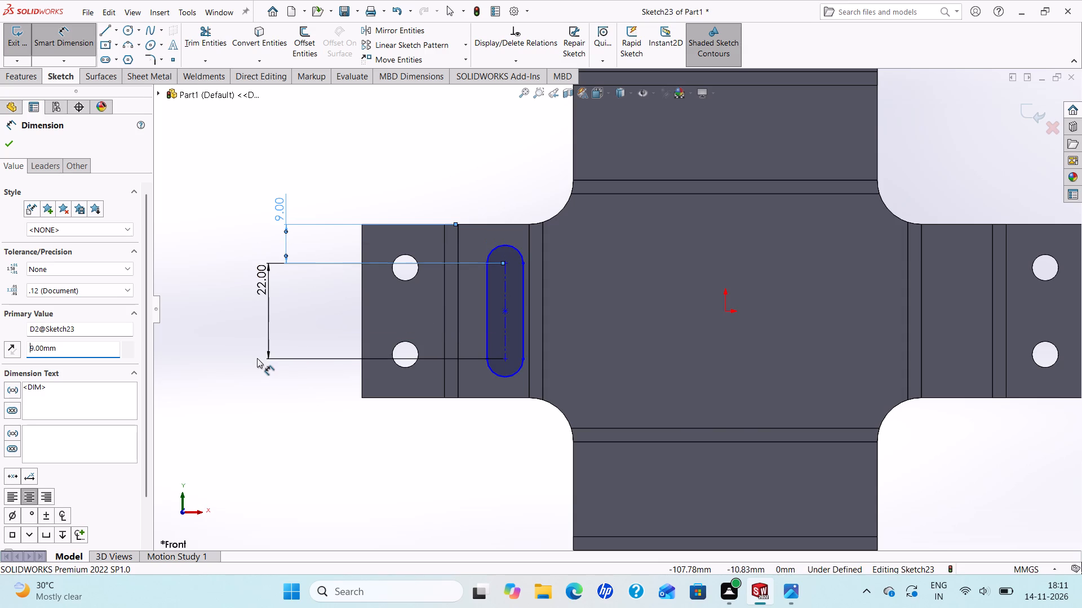
Dimension the slot's centreline 30 mm from the outer end edge of the left arm.
scroll(533, 321, up, 1)
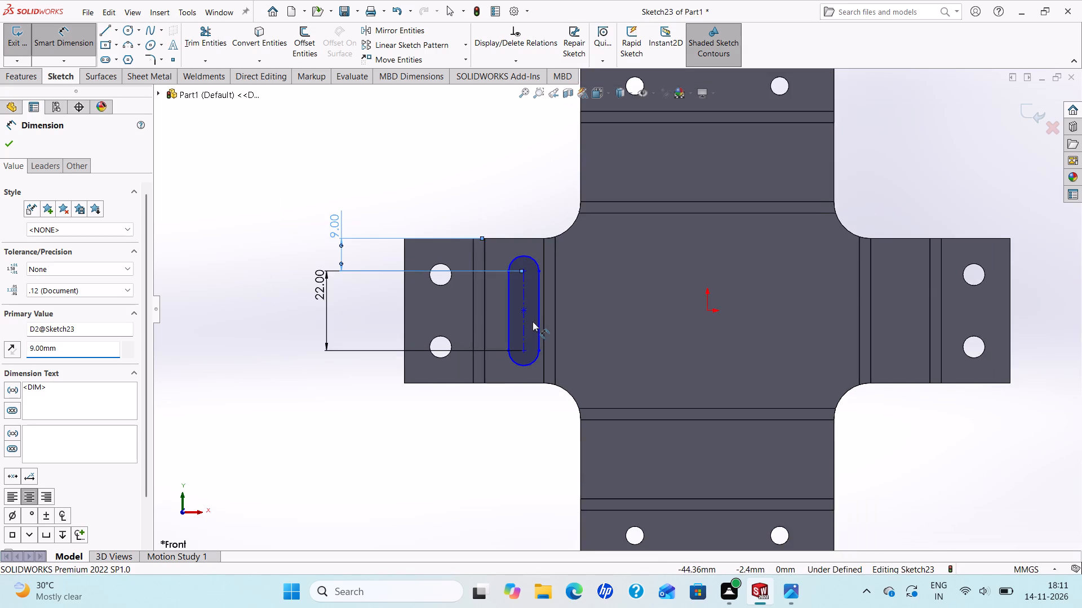
scroll(533, 321, down, 1)
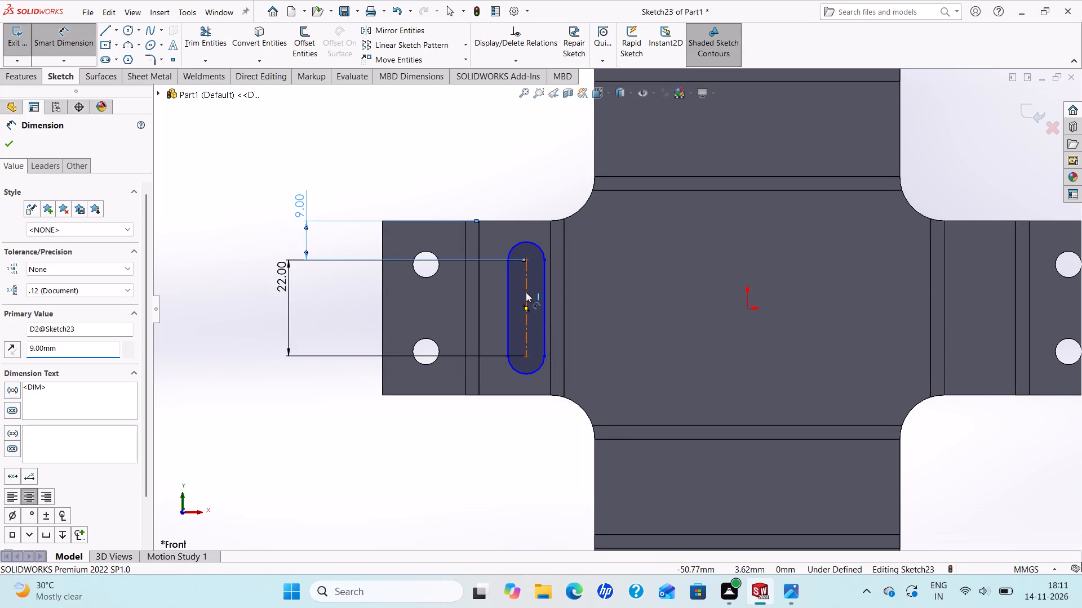
click(526, 292)
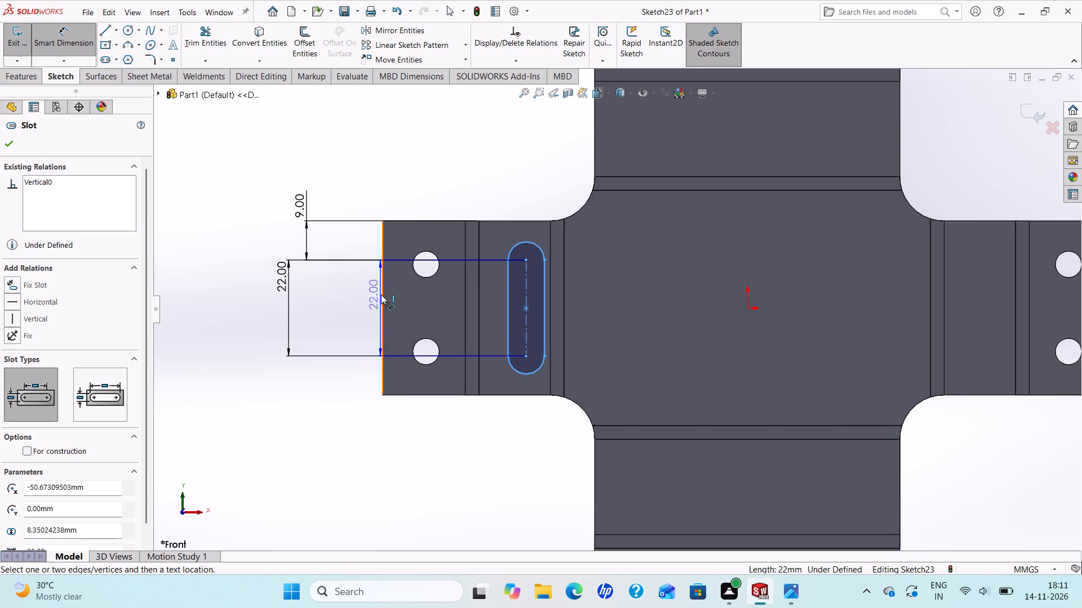
click(381, 294)
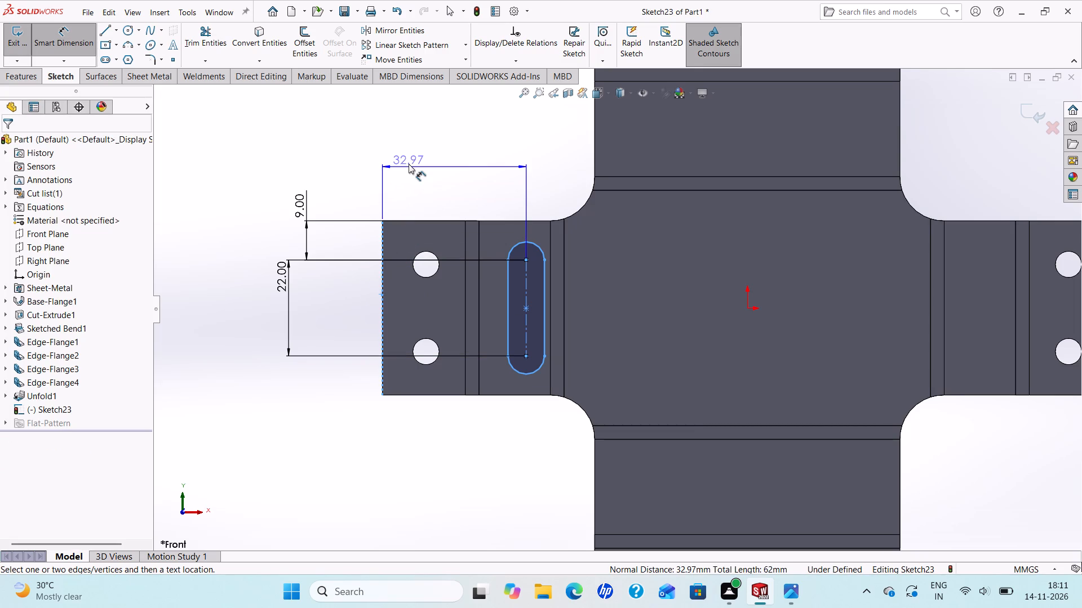
click(409, 164)
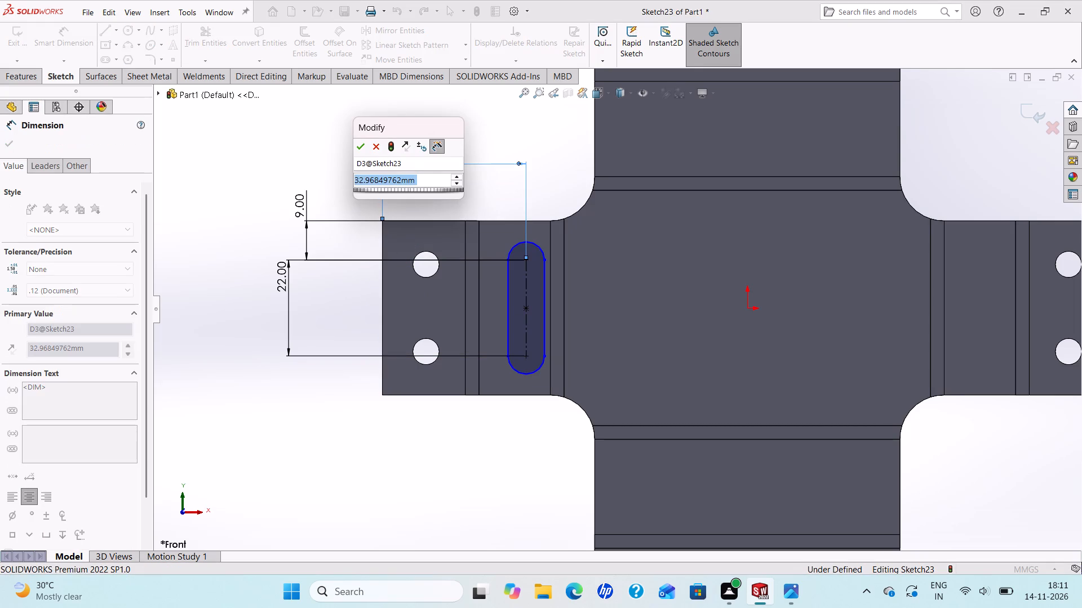
text(30)
key(Return)
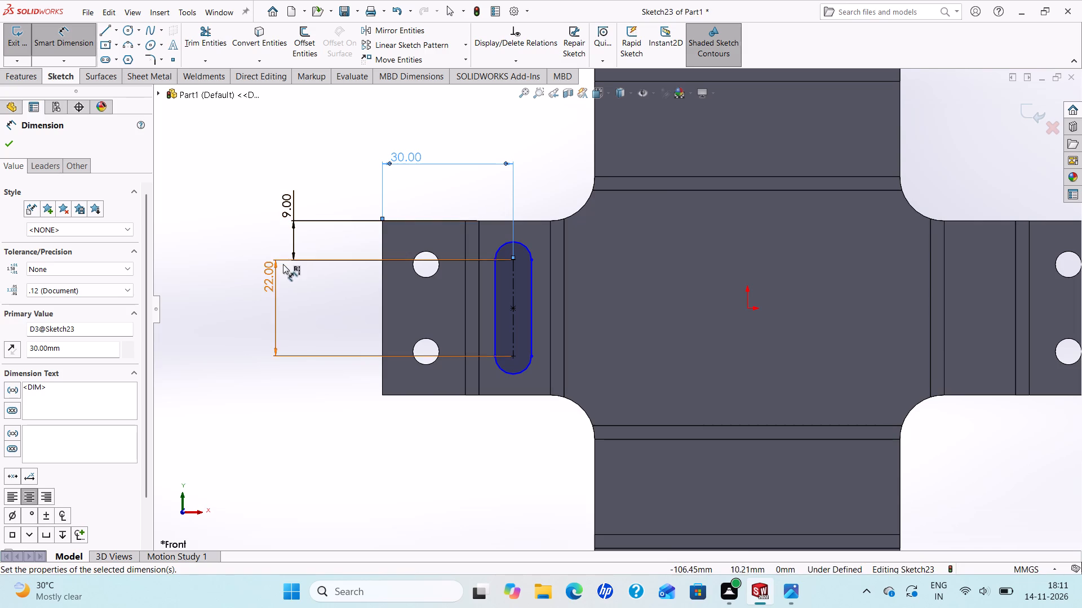
Dimension the left arm slot's width between its two straight sides as 8 mm.
click(495, 279)
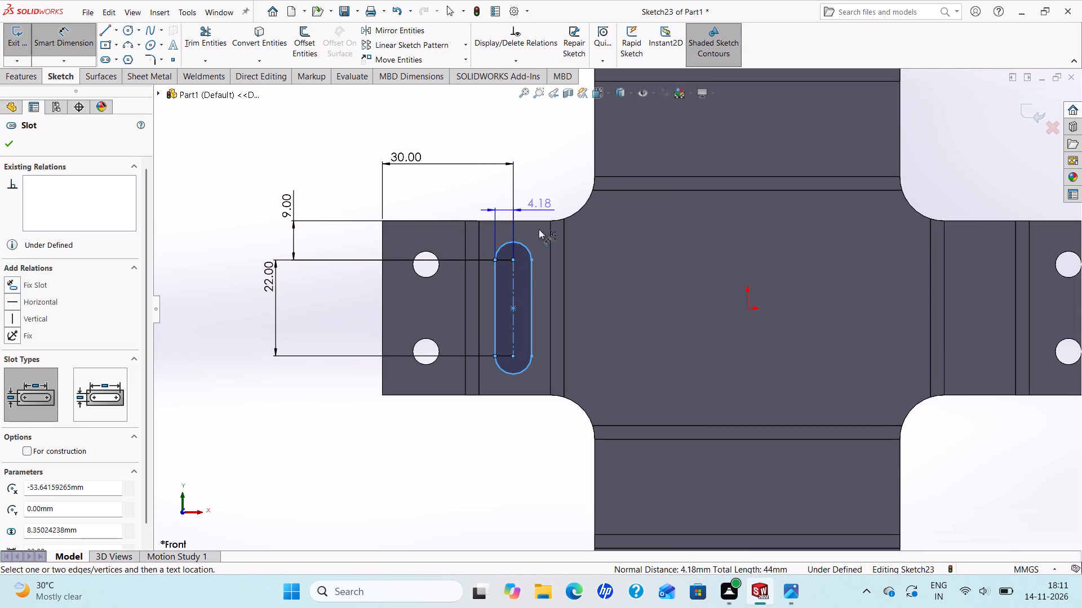
click(530, 278)
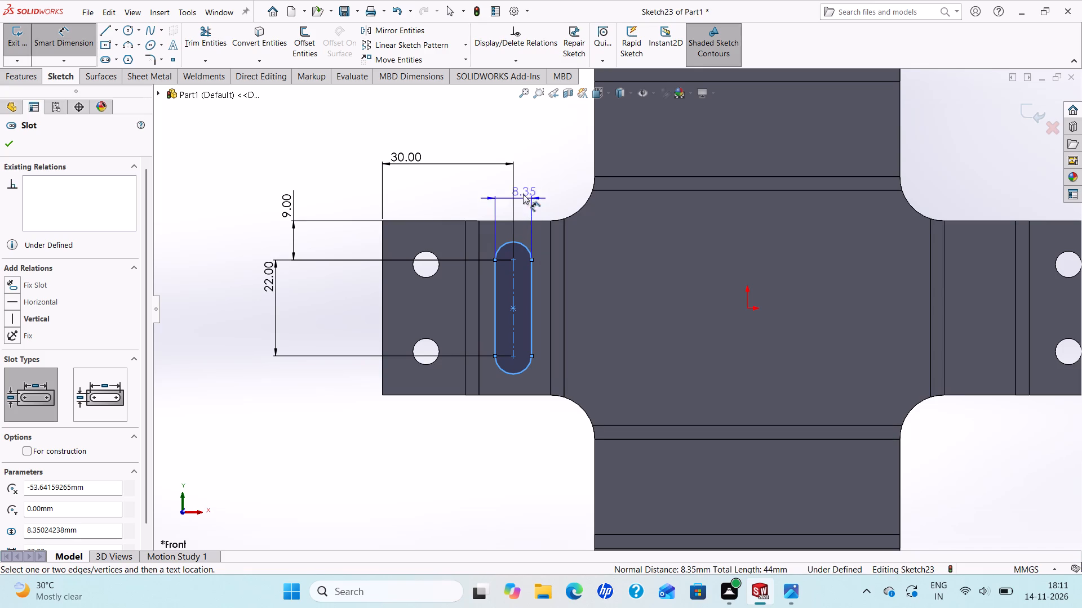
click(519, 147)
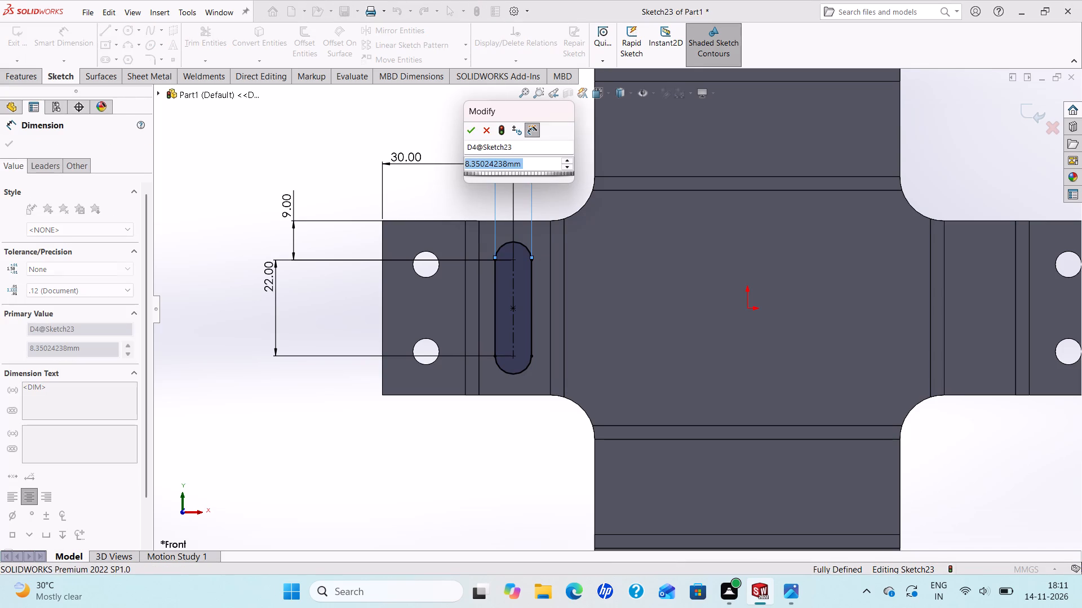
key(8)
key(Return)
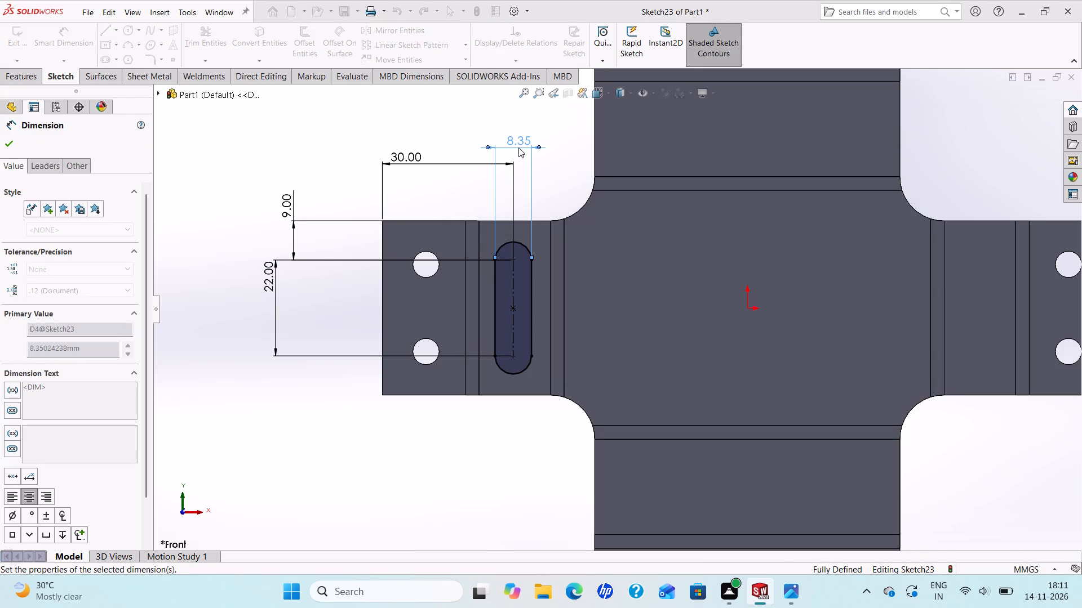
click(10, 142)
Sketch a horizontal straight slot on the upper arm, about 41 mm between arc centres and about 10.7 mm wide.
scroll(492, 283, up, 2)
scroll(853, 274, down, 2)
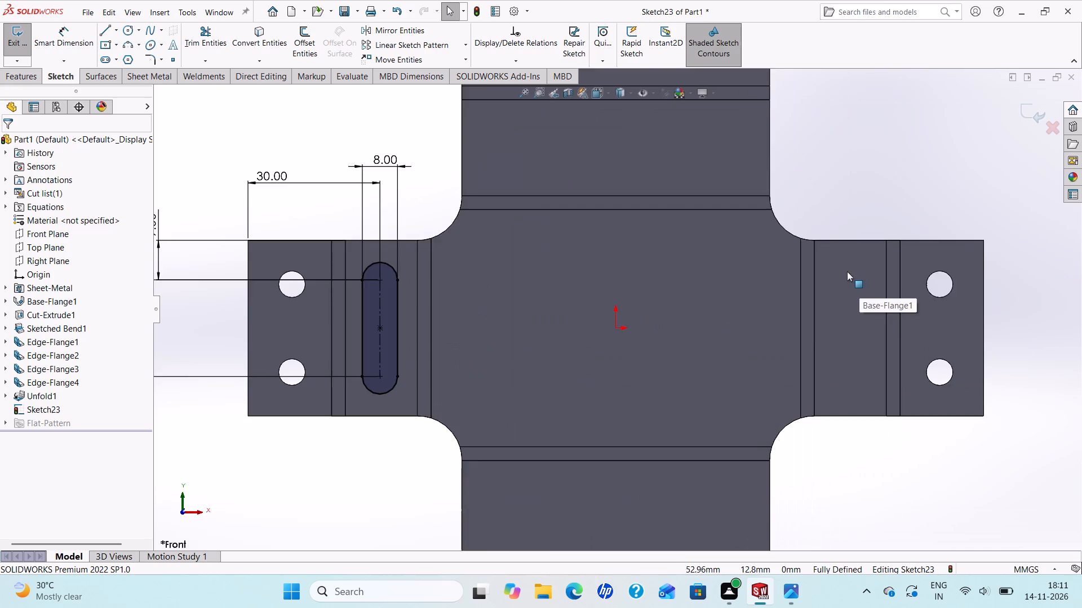
scroll(846, 271, up, 2)
scroll(793, 240, up, 1)
scroll(791, 240, down, 1)
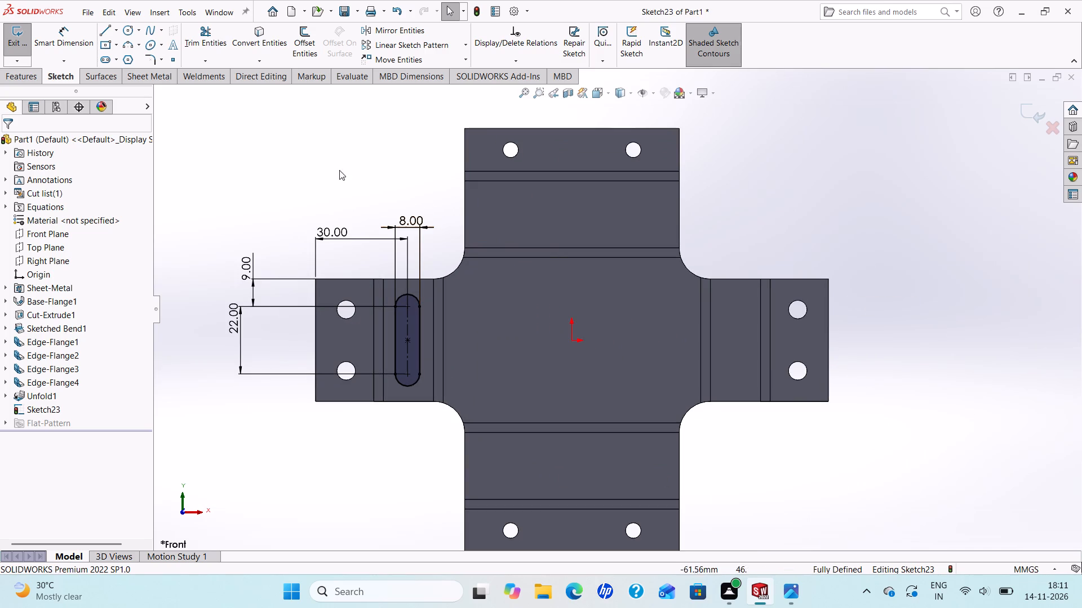
click(102, 59)
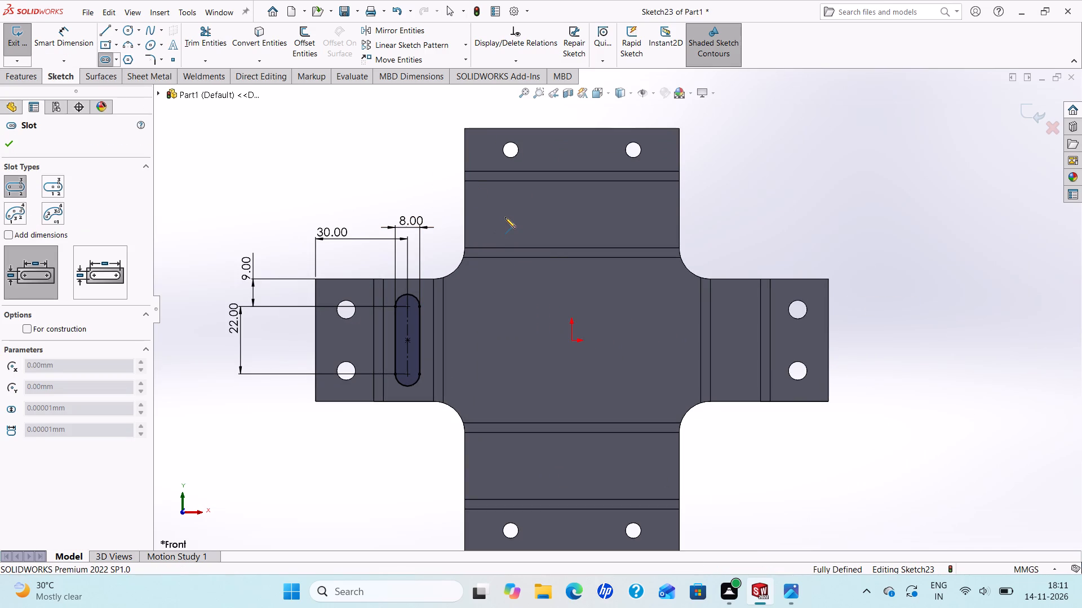
click(505, 215)
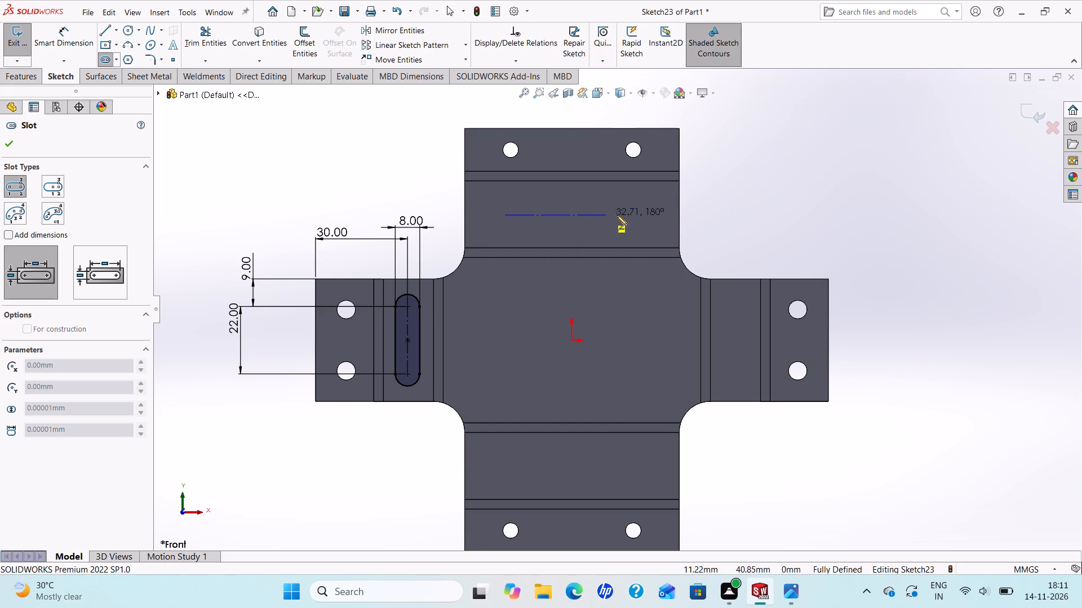
click(632, 217)
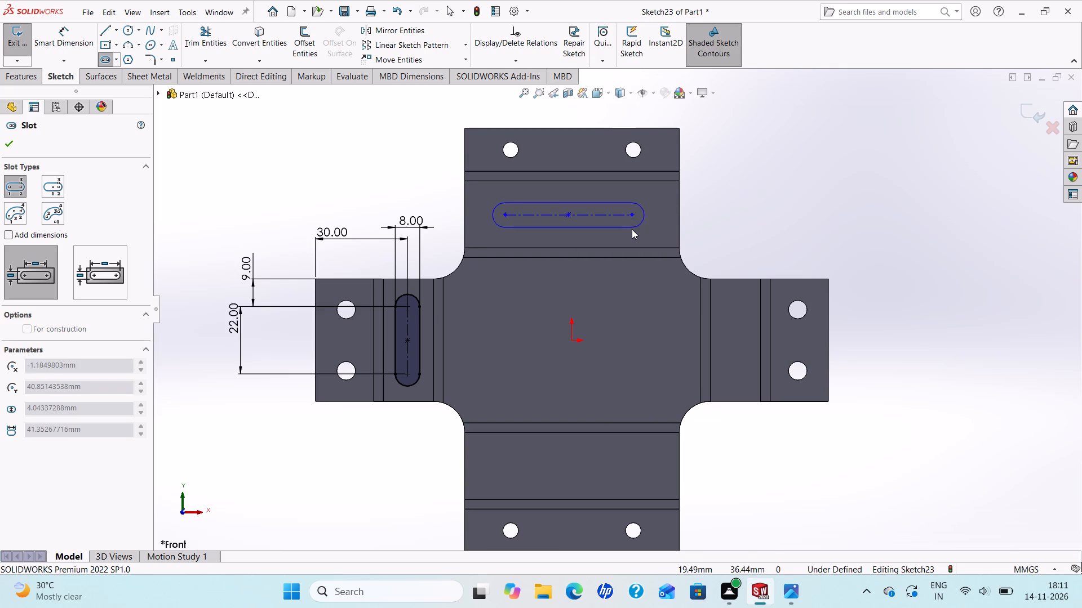
click(632, 231)
right_click(632, 231)
click(650, 238)
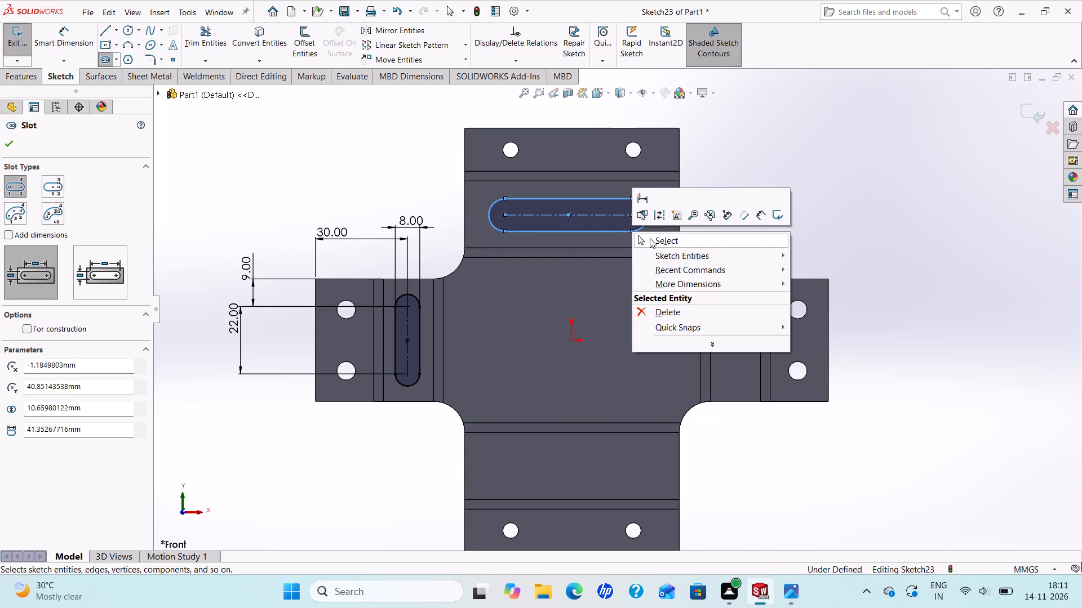
Dimension the upper arm slot's centre-to-centre length as 40 mm.
scroll(618, 221, up, 1)
scroll(616, 221, down, 1)
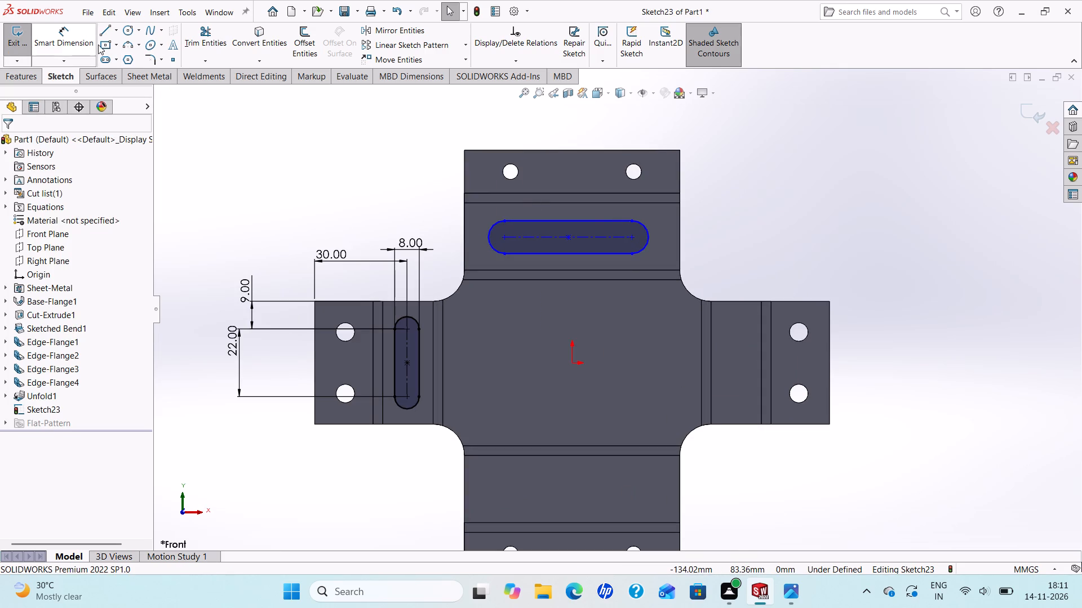
click(83, 44)
scroll(623, 200, up, 1)
scroll(619, 202, down, 2)
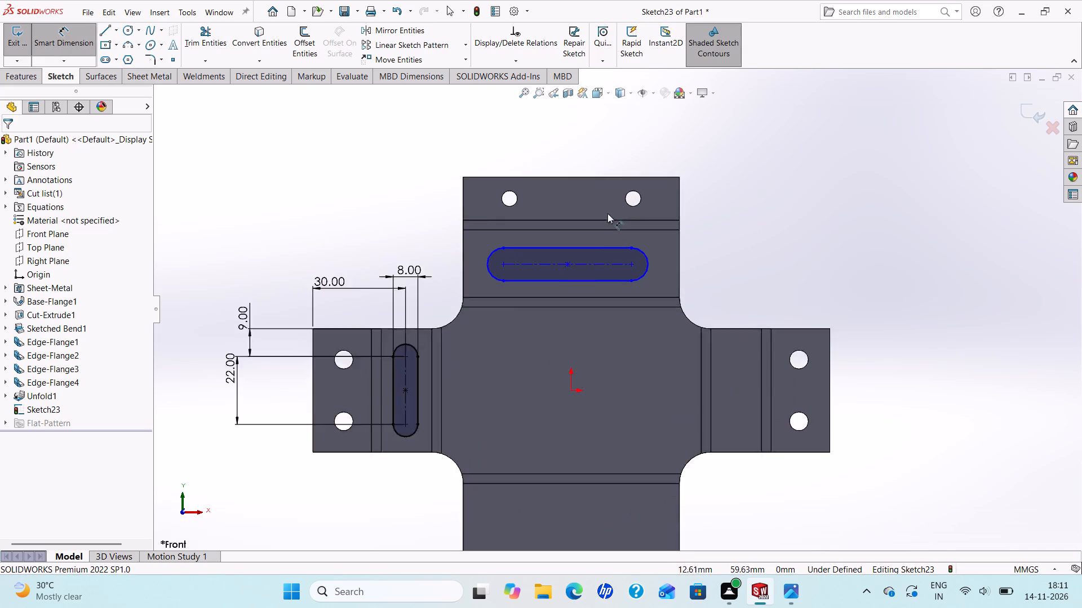
click(585, 283)
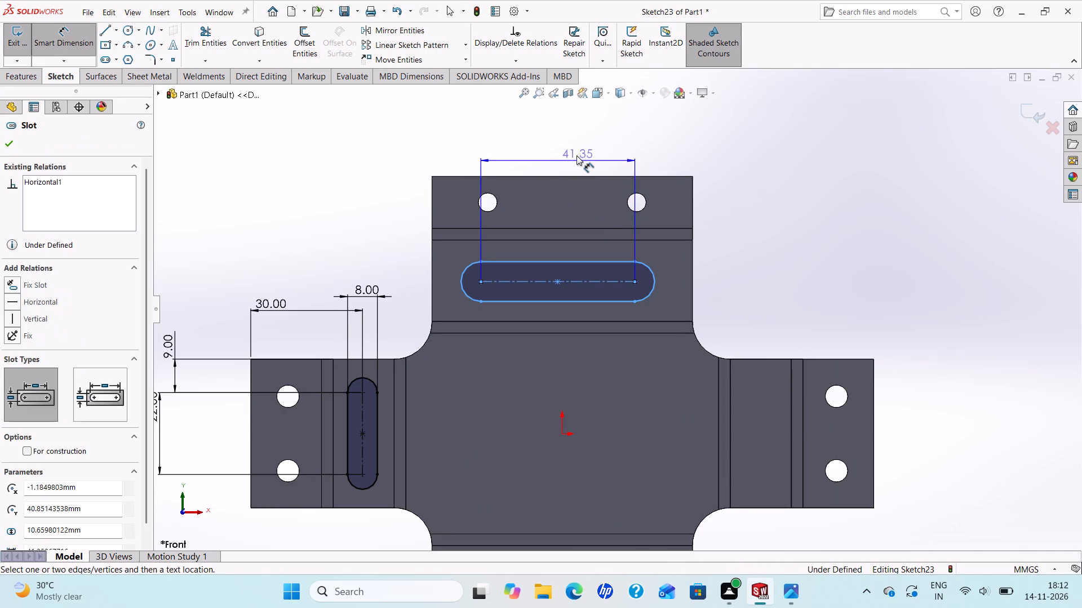
click(577, 144)
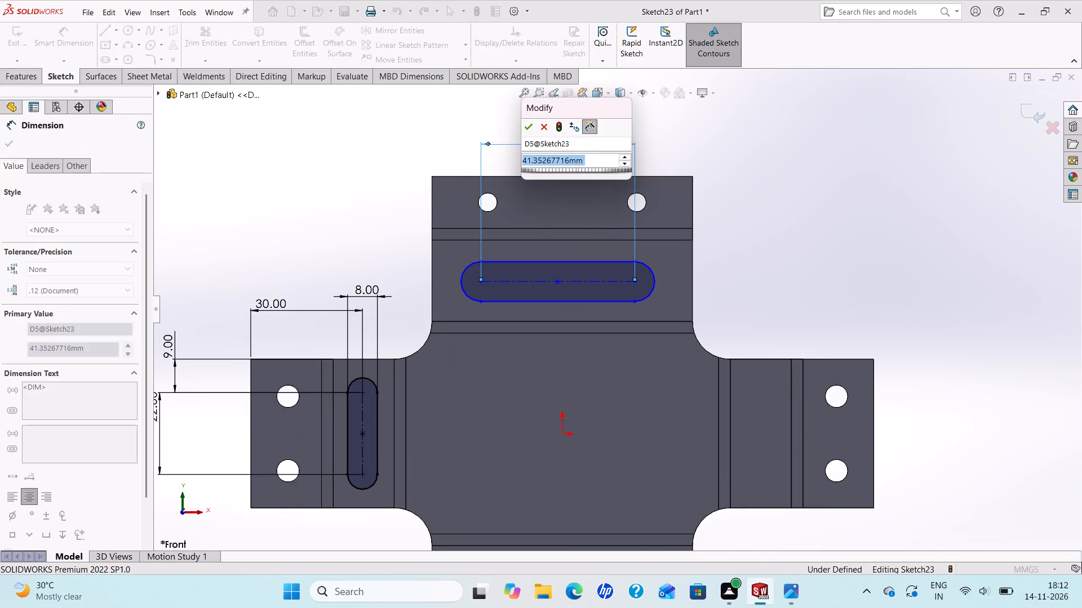
text(40)
key(Return)
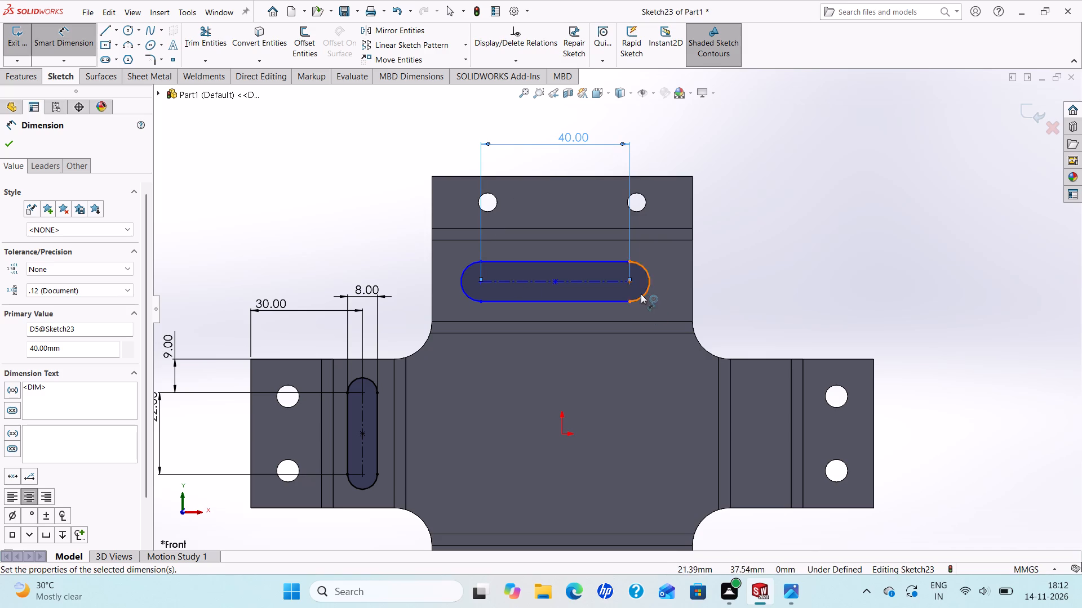
Dimension the upper arm slot's right arc centre 15 mm from the arm's right edge.
click(629, 283)
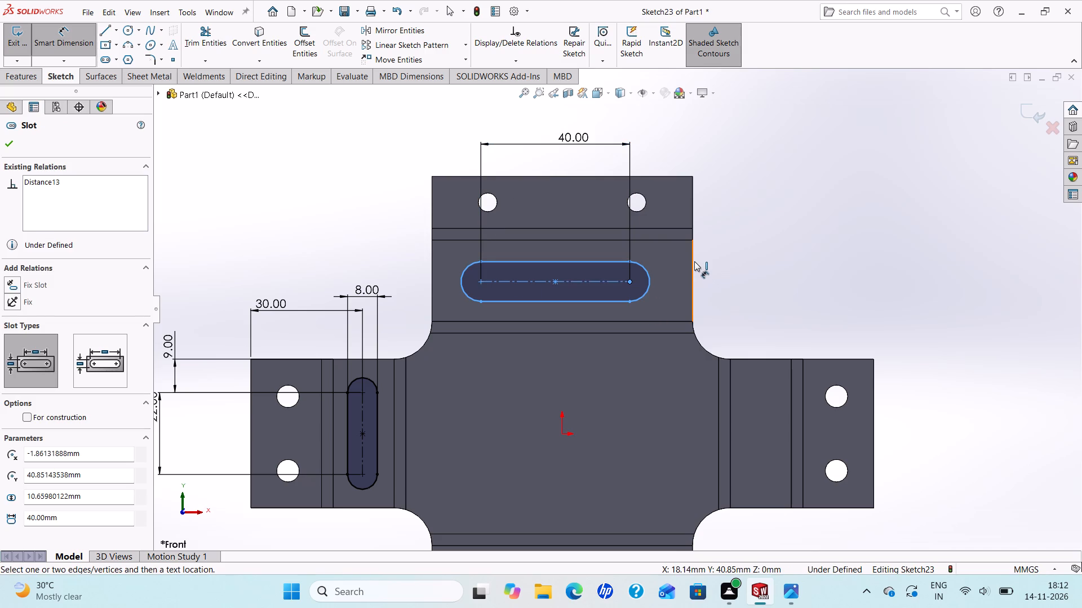
click(694, 261)
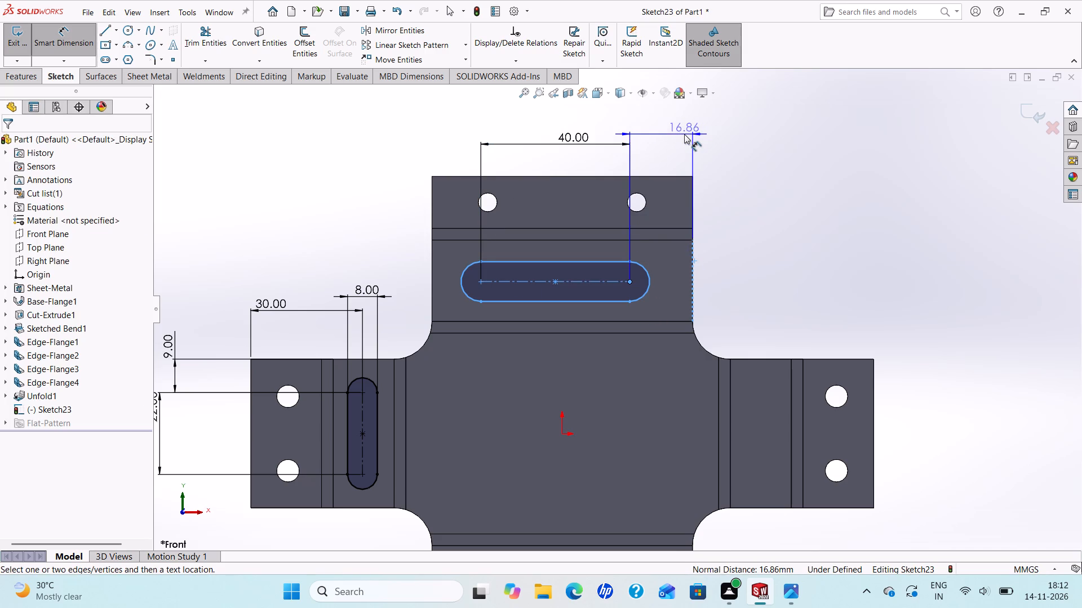
click(684, 134)
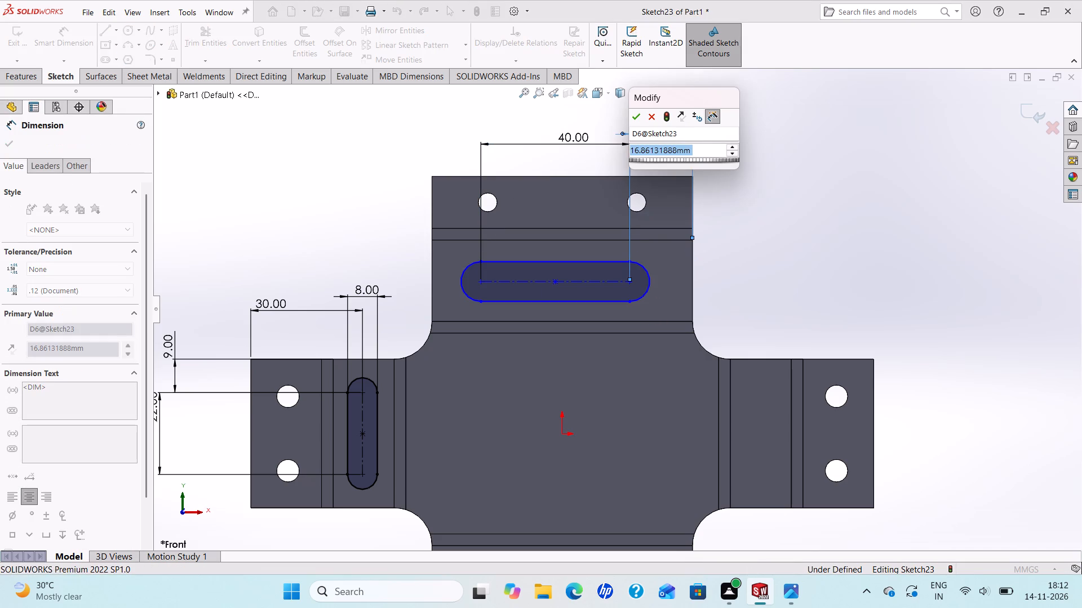
text(15)
key(Return)
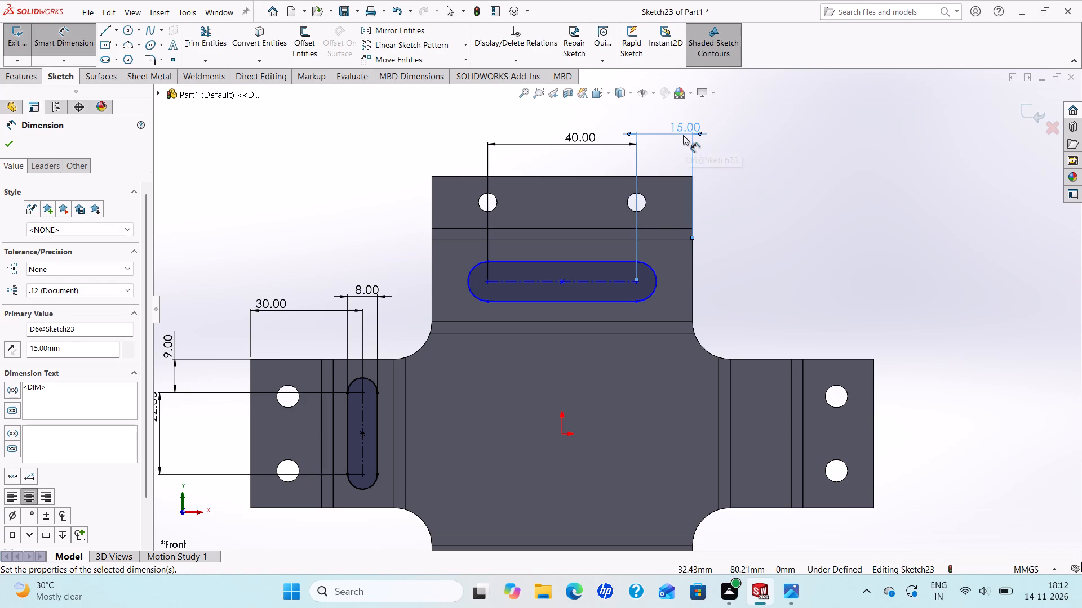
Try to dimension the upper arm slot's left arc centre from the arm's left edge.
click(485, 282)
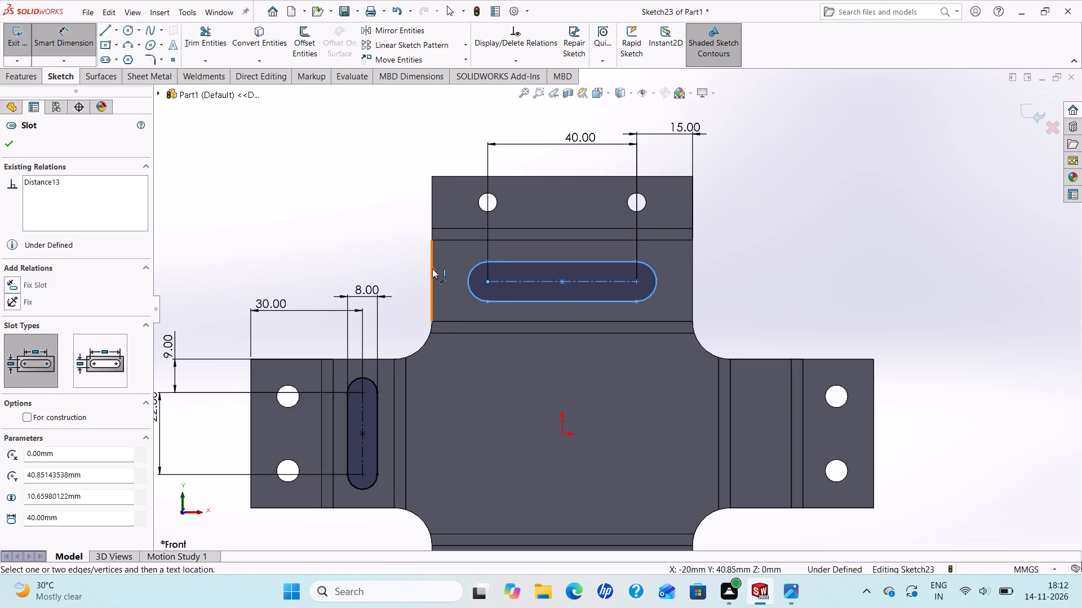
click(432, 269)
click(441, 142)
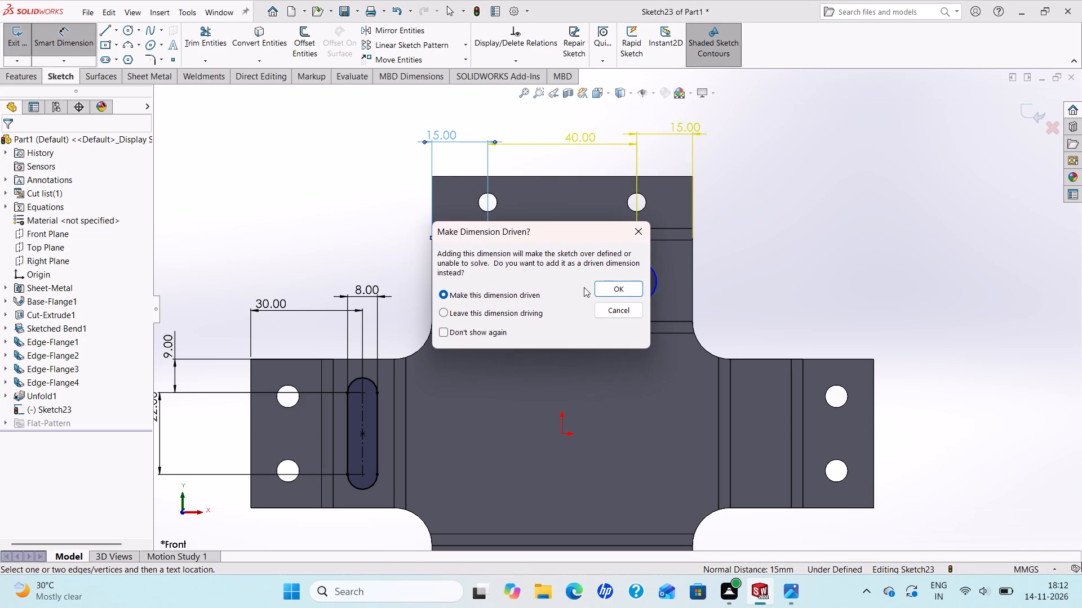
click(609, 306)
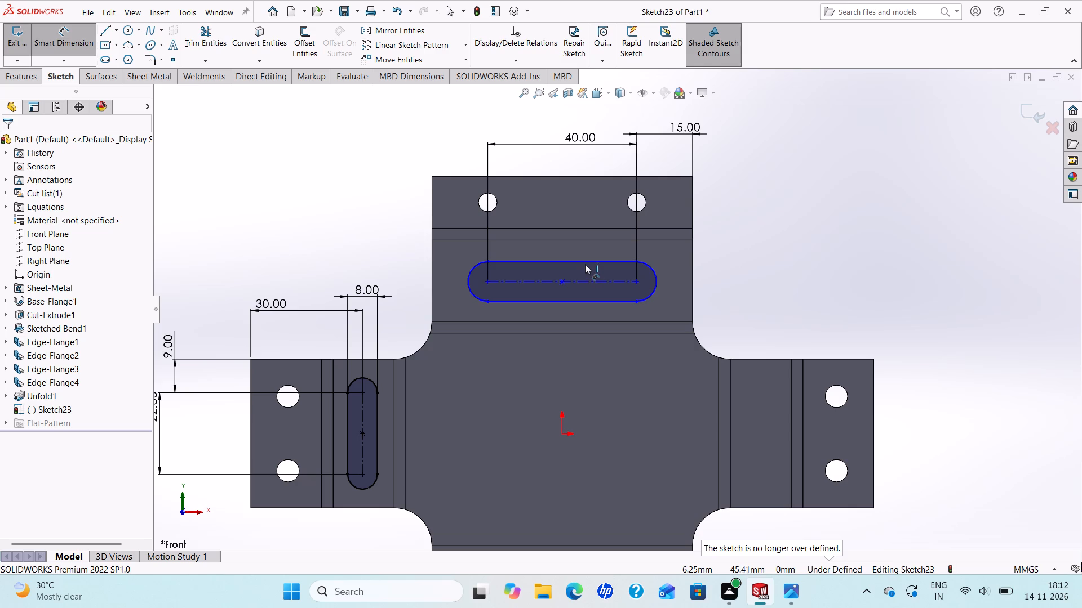
Dimension the upper arm slot's width between its two straight sides as 10 mm.
click(585, 264)
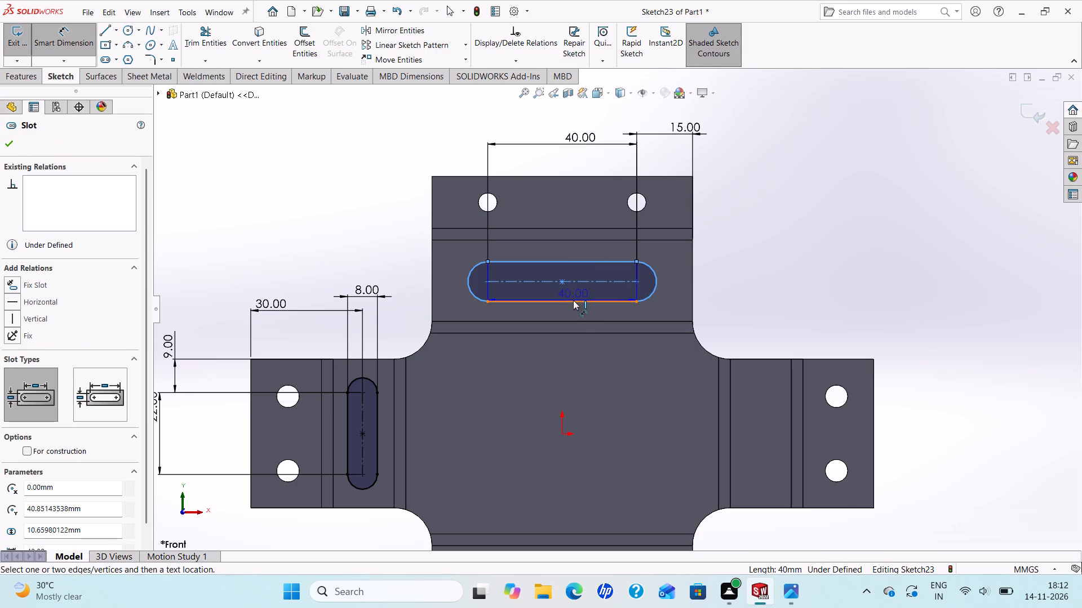
click(573, 300)
click(764, 266)
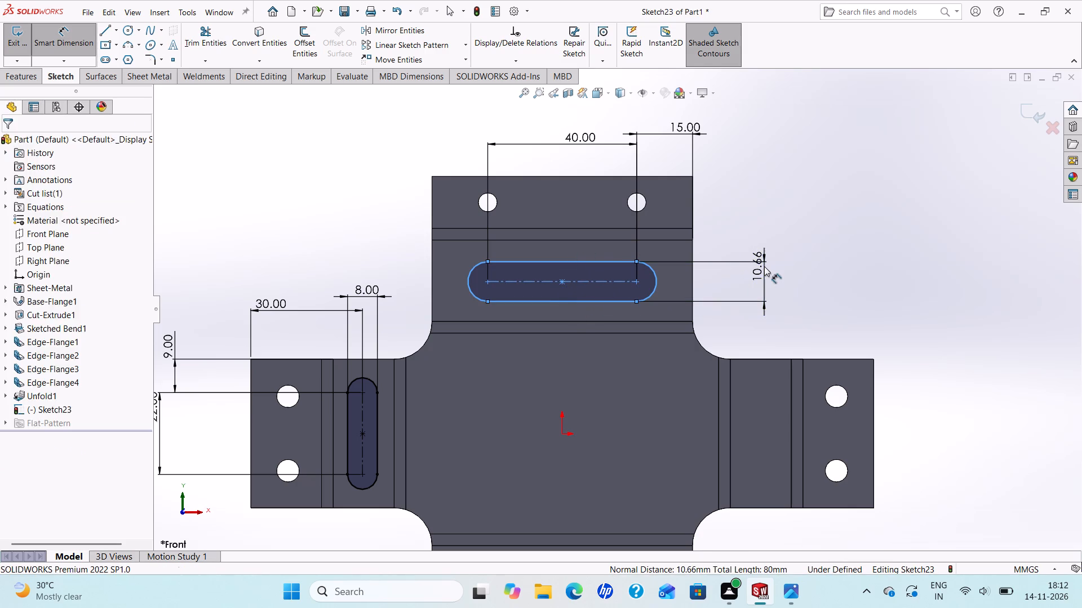
text(10)
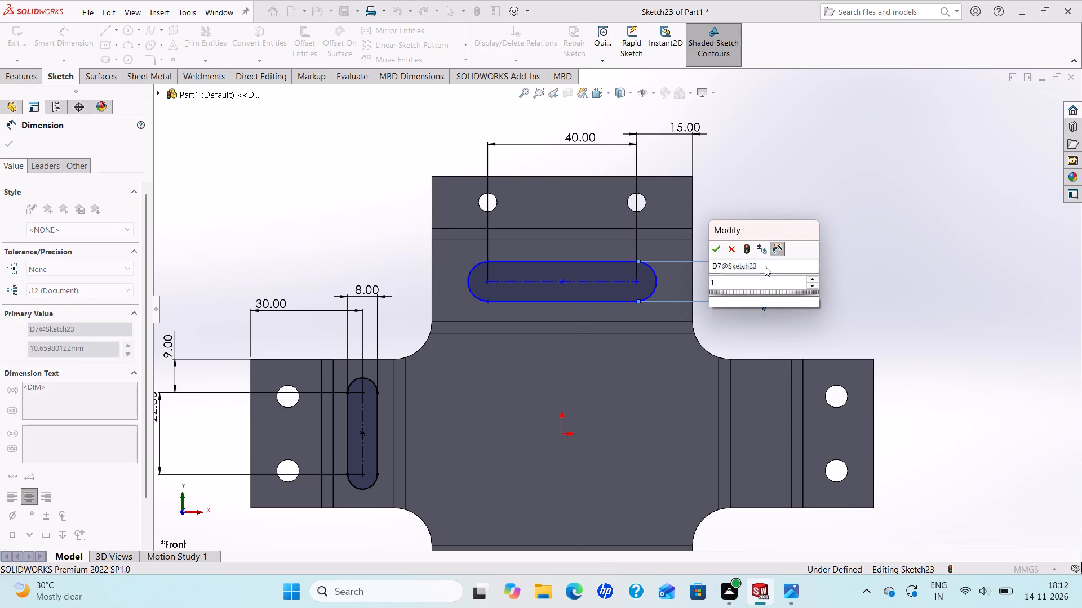
key(Return)
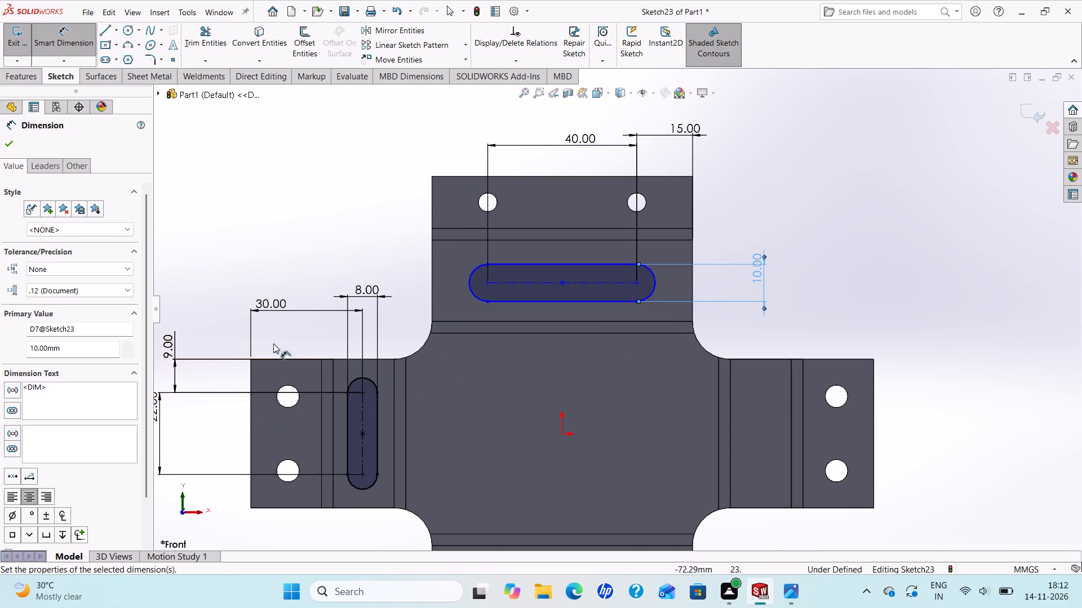
Dimension the upper arm slot's centreline 28 mm from the arm's outer top edge.
click(522, 284)
click(527, 176)
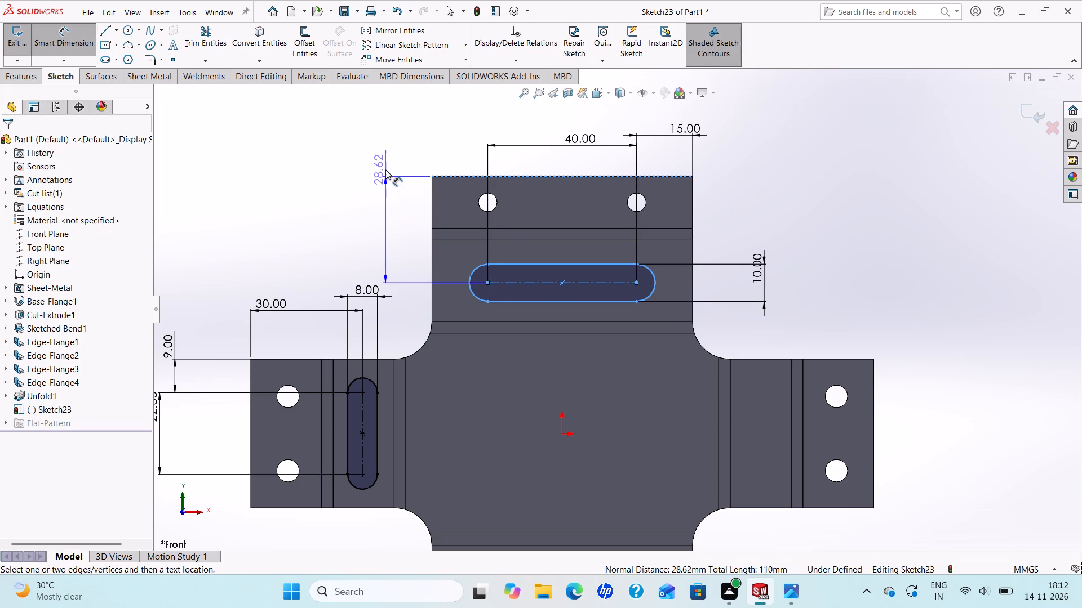
click(382, 169)
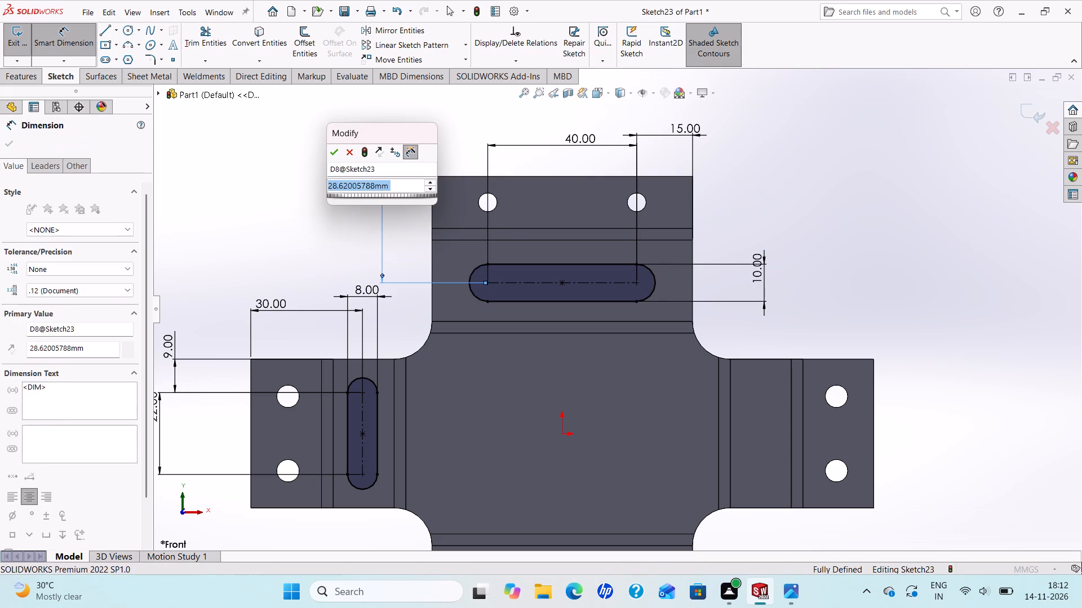
text(28)
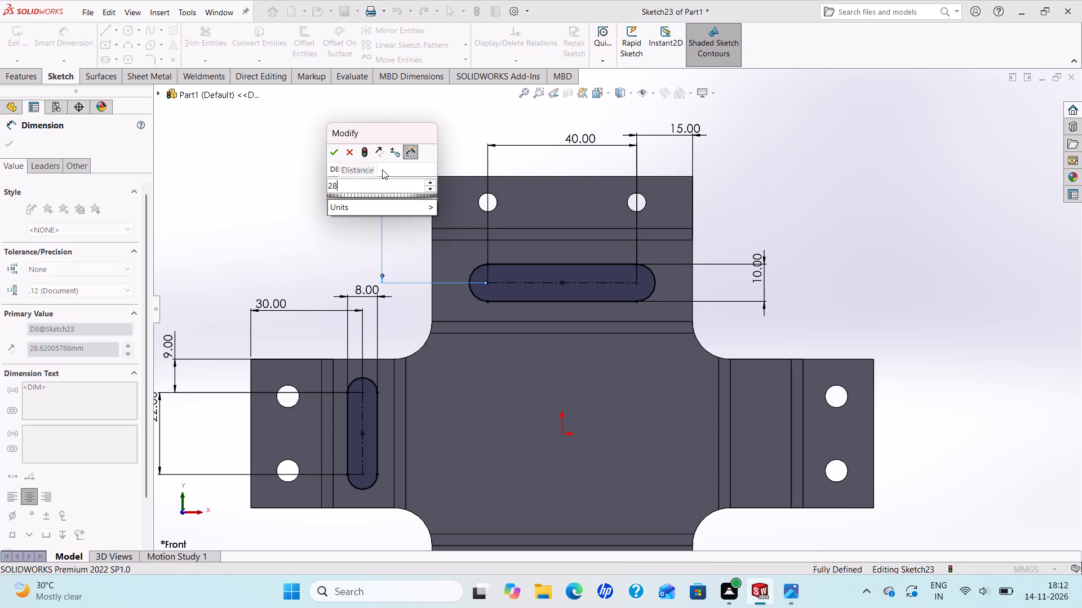
key(Return)
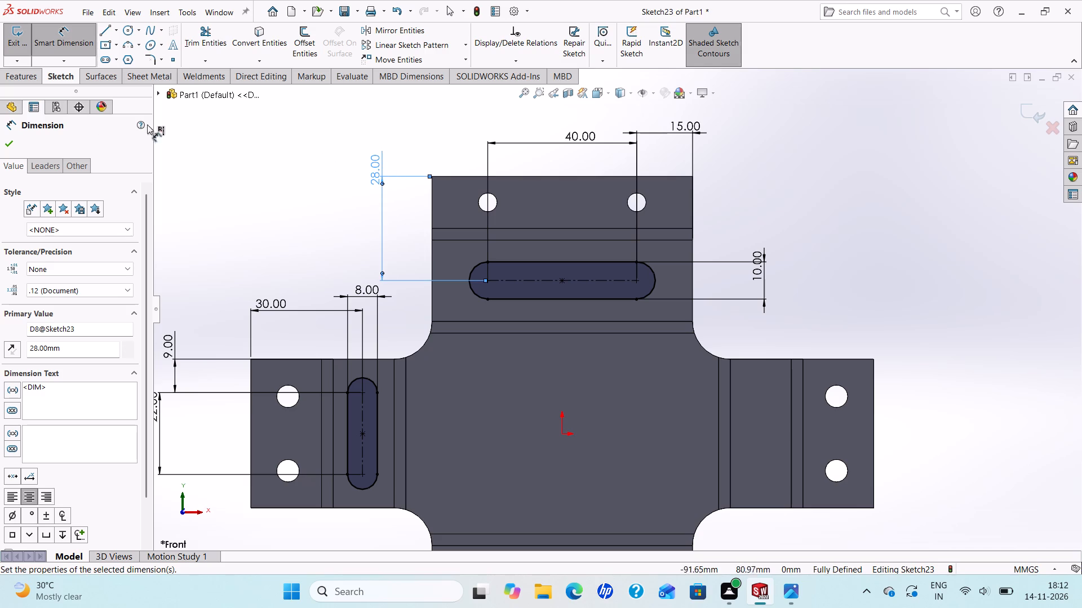
click(8, 143)
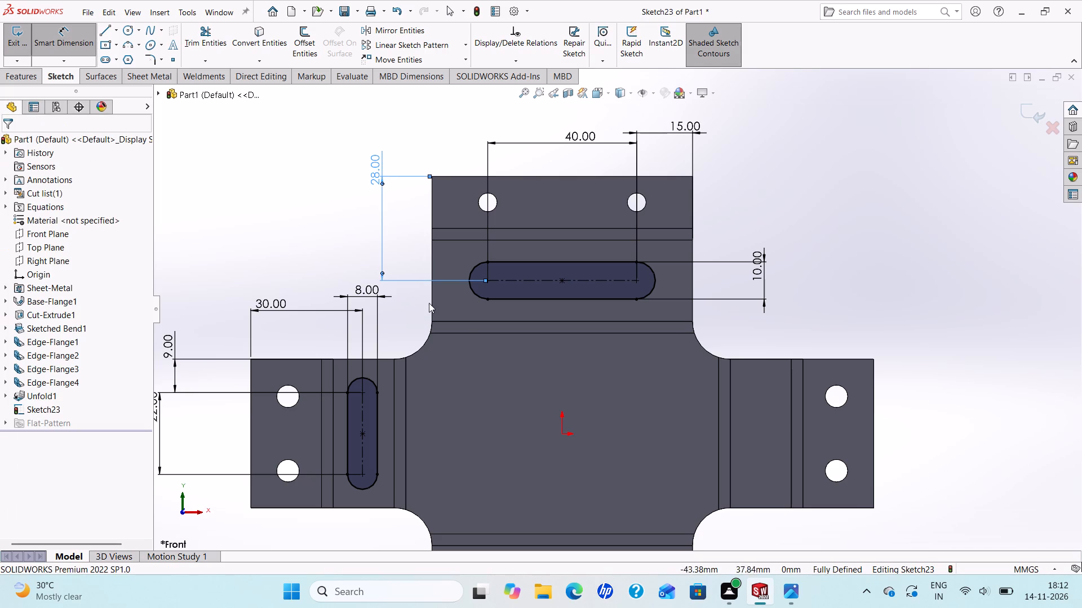
Sketch a vertical construction centreline about 34 mm long from the origin down towards the lower arm.
scroll(500, 357, up, 3)
scroll(594, 410, down, 2)
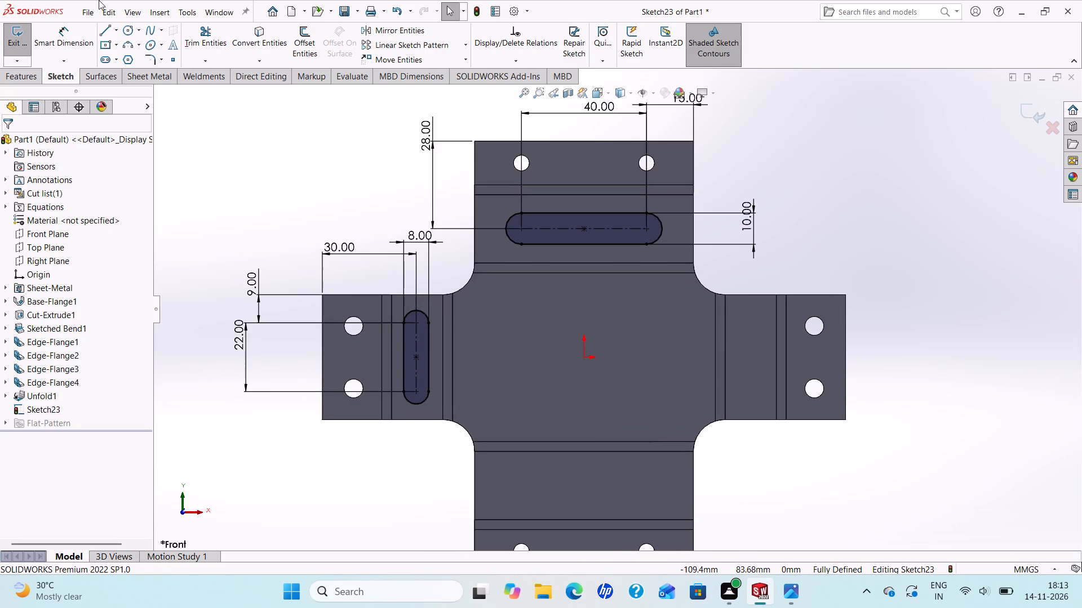
click(113, 29)
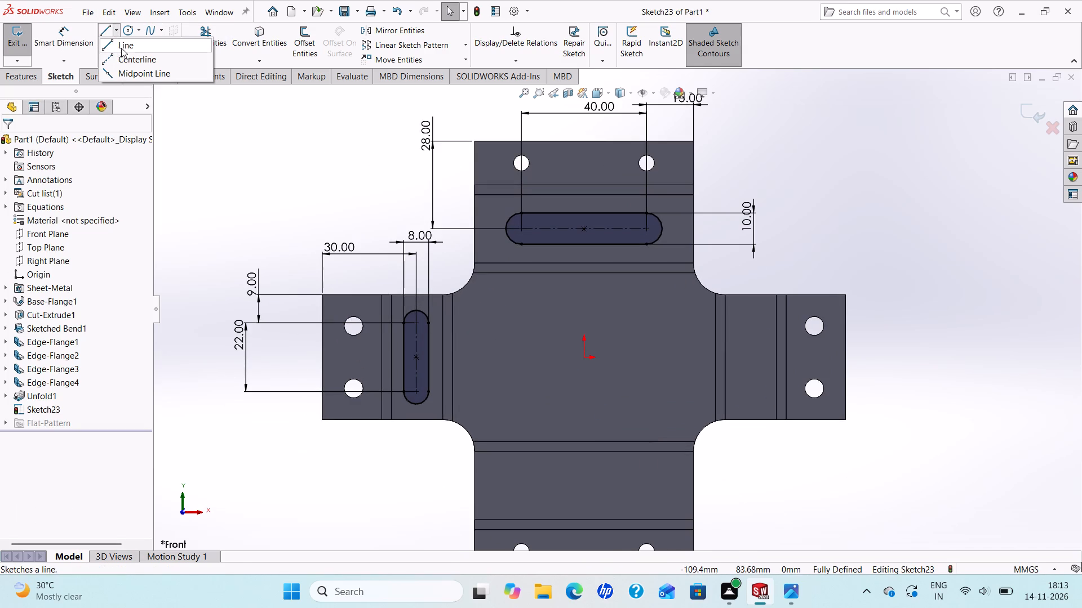
click(125, 55)
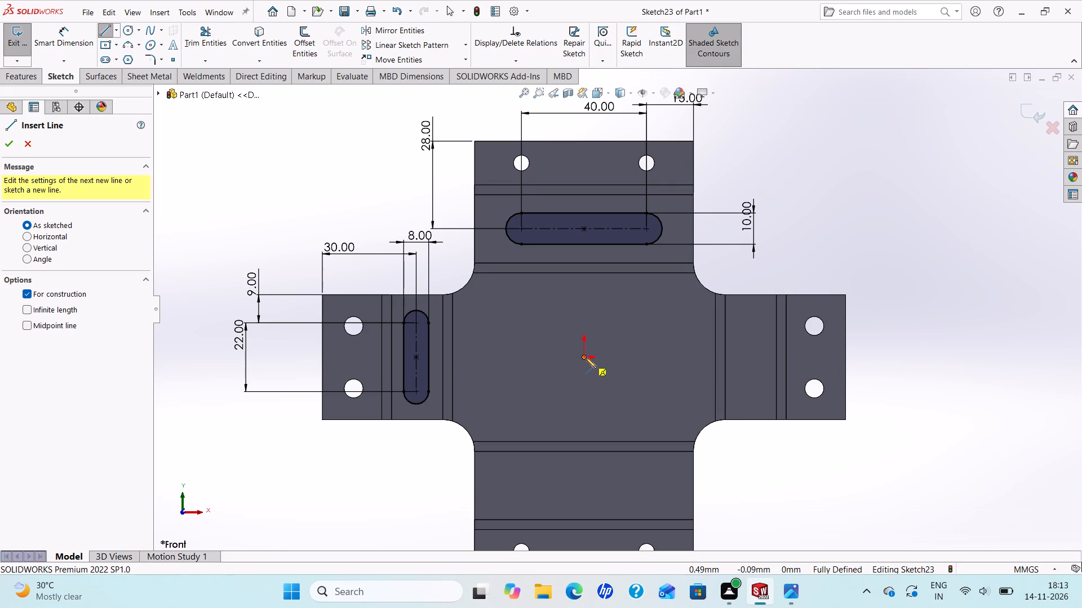
click(585, 357)
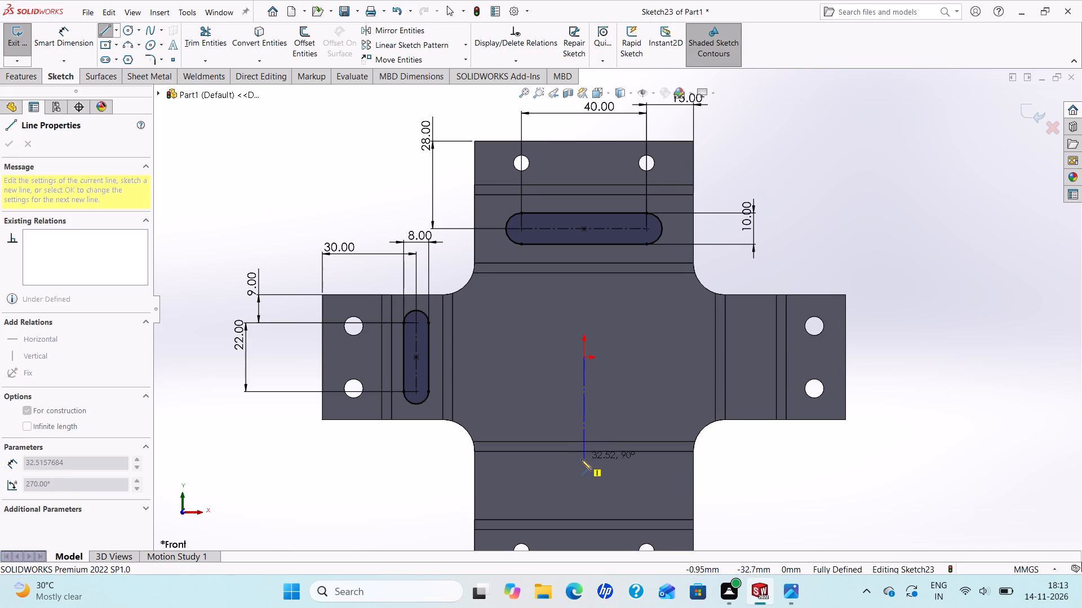
click(583, 462)
right_click(583, 462)
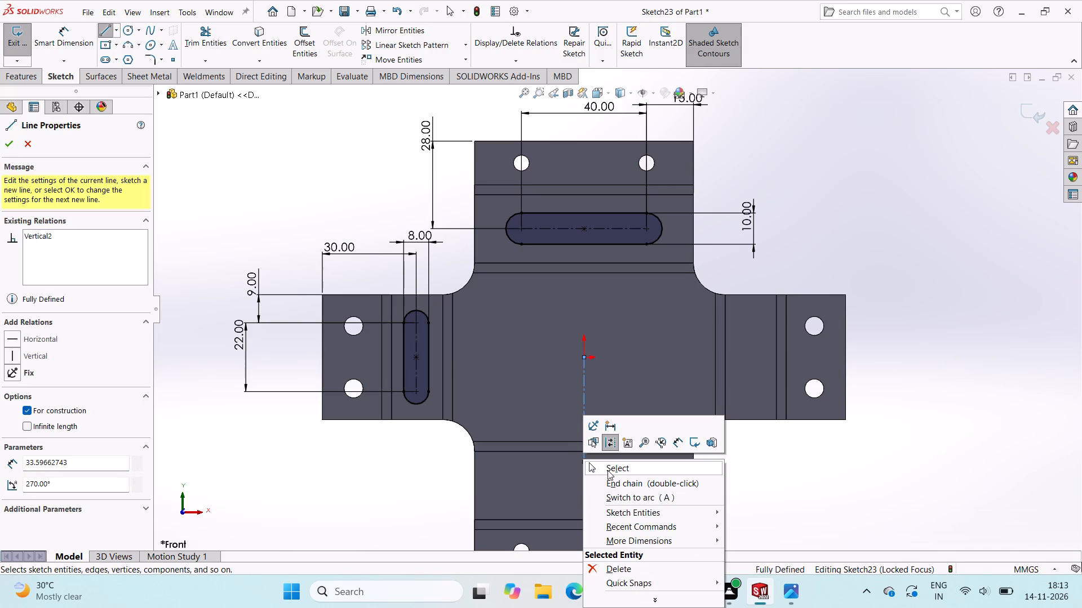
click(607, 470)
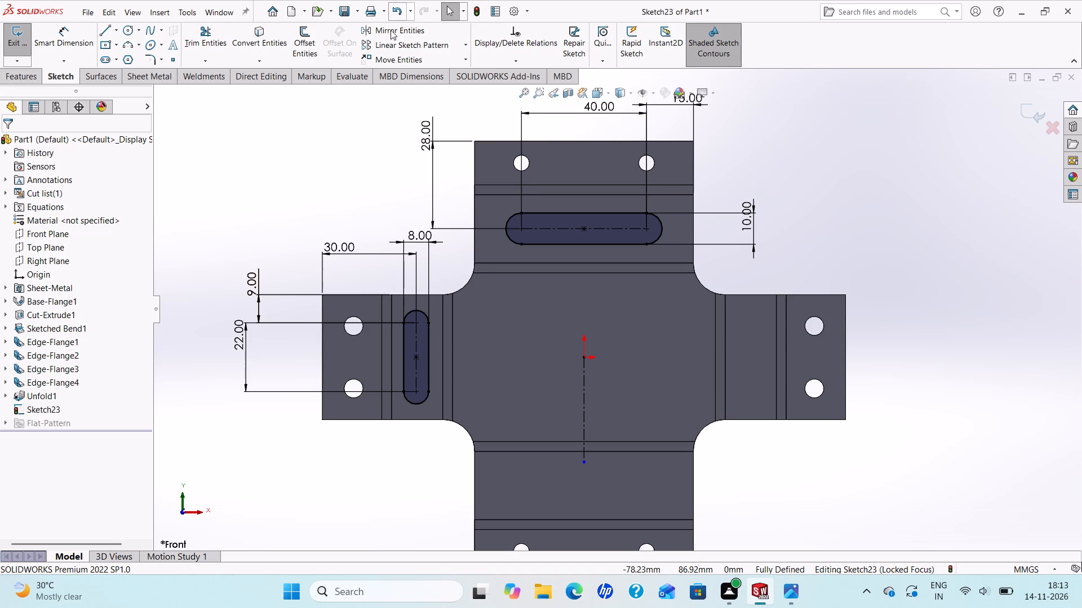
Mirror the left arm's slot about the vertical centreline onto the right arm, keeping the original.
click(394, 25)
click(423, 357)
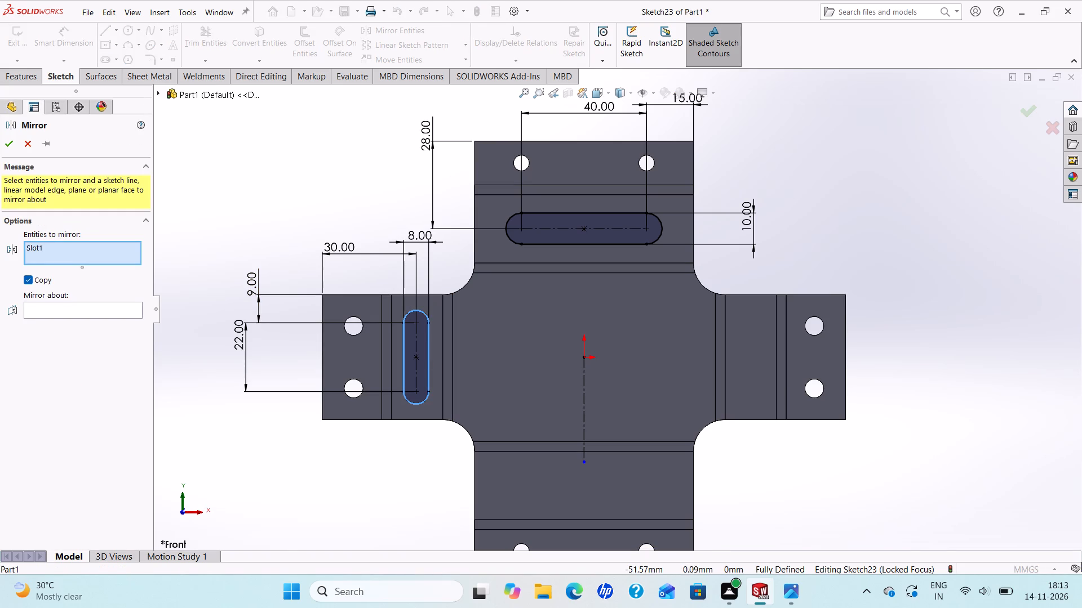
click(96, 308)
click(583, 401)
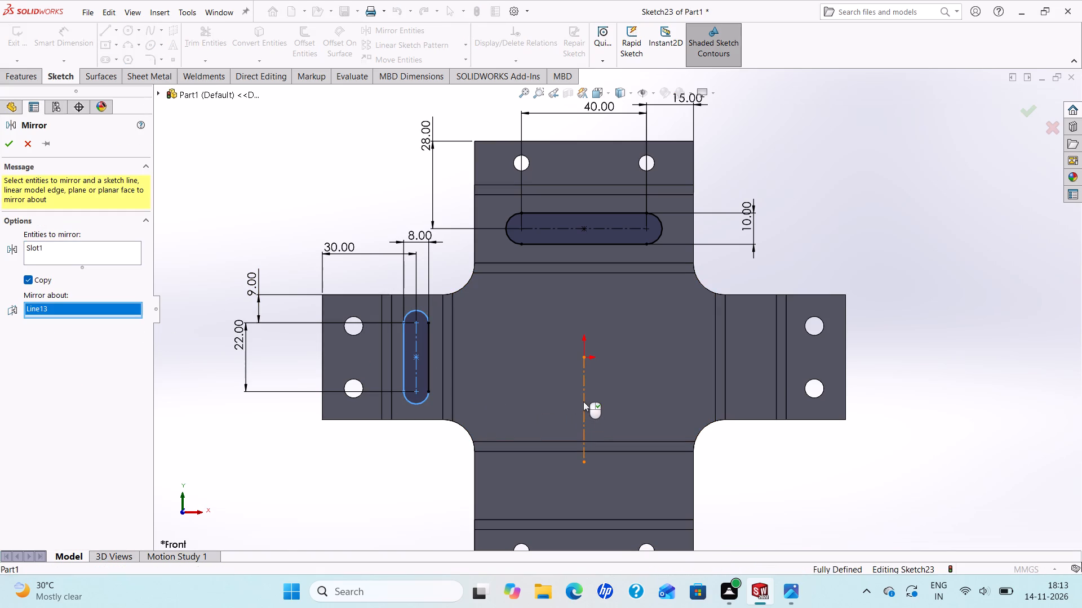
click(5, 142)
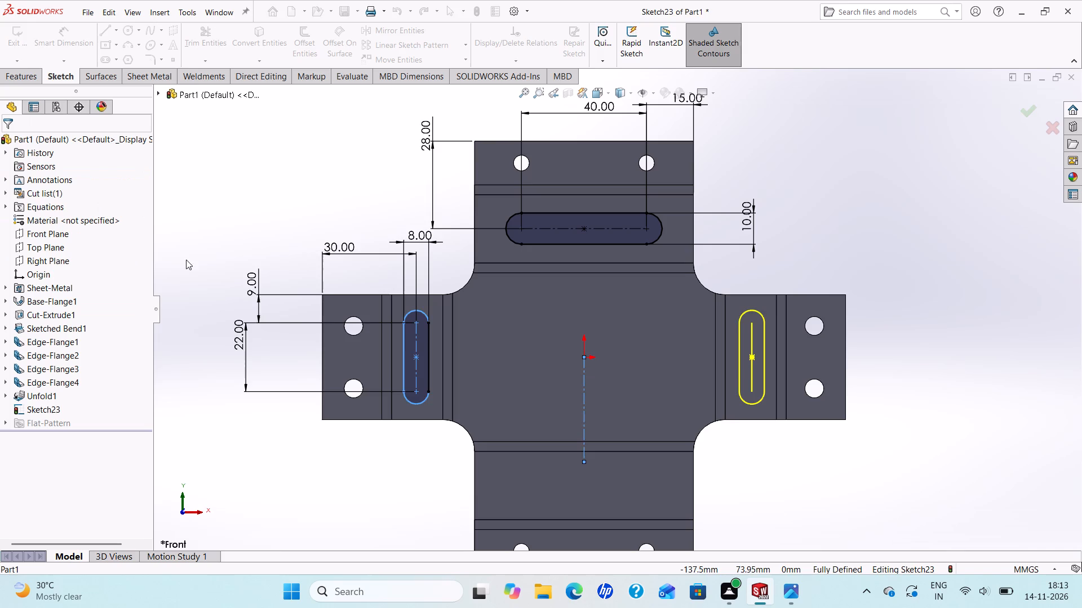
Examine the reference drawing beside the flat pattern for the cutout in the lower arm.
scroll(345, 297, up, 2)
scroll(605, 396, down, 2)
scroll(606, 396, up, 2)
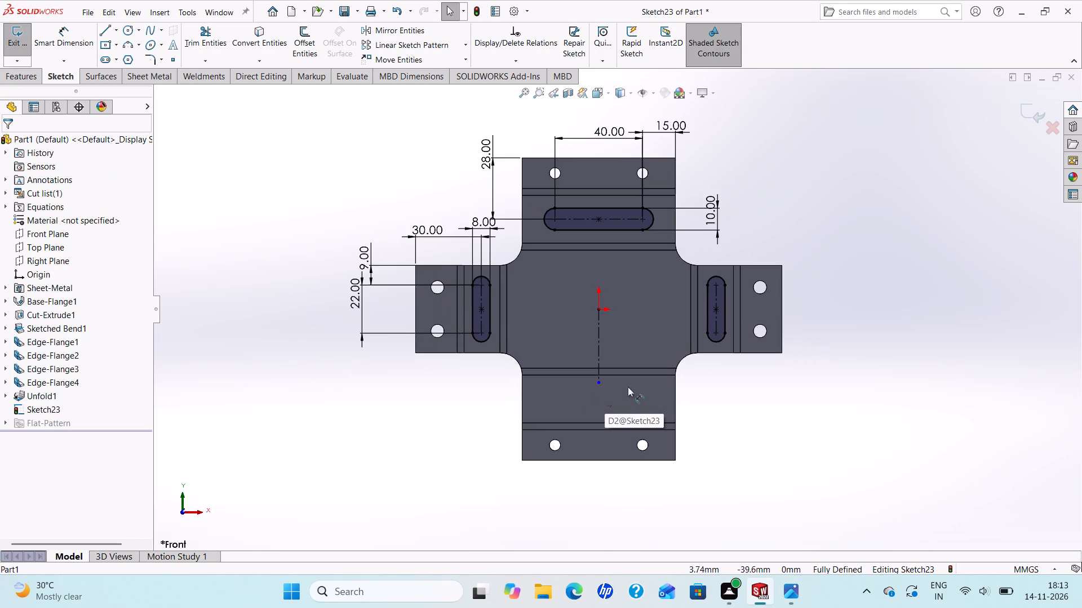
scroll(644, 377, down, 1)
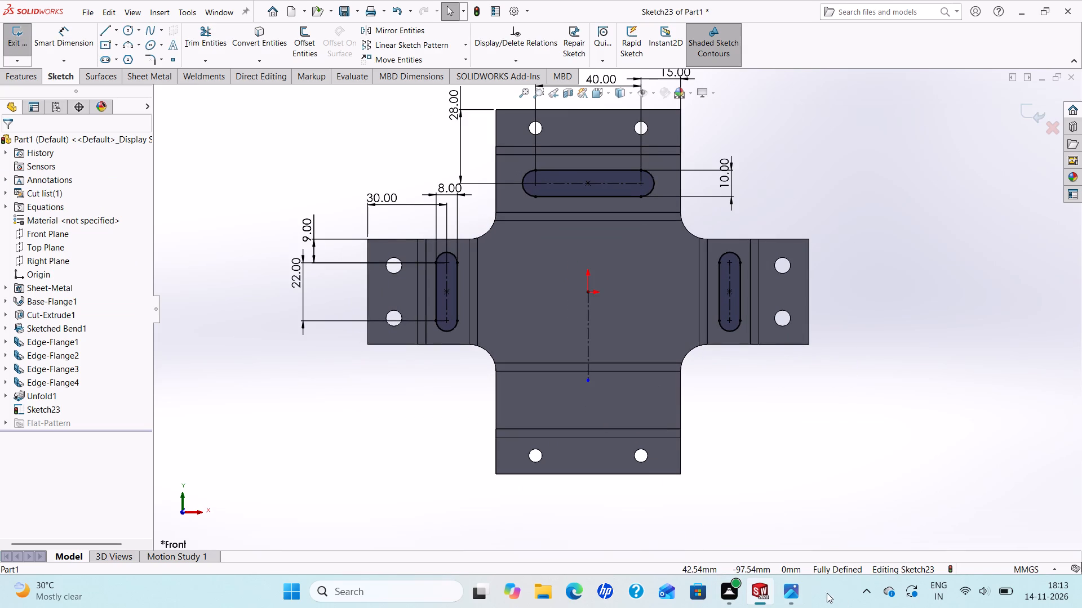
click(792, 584)
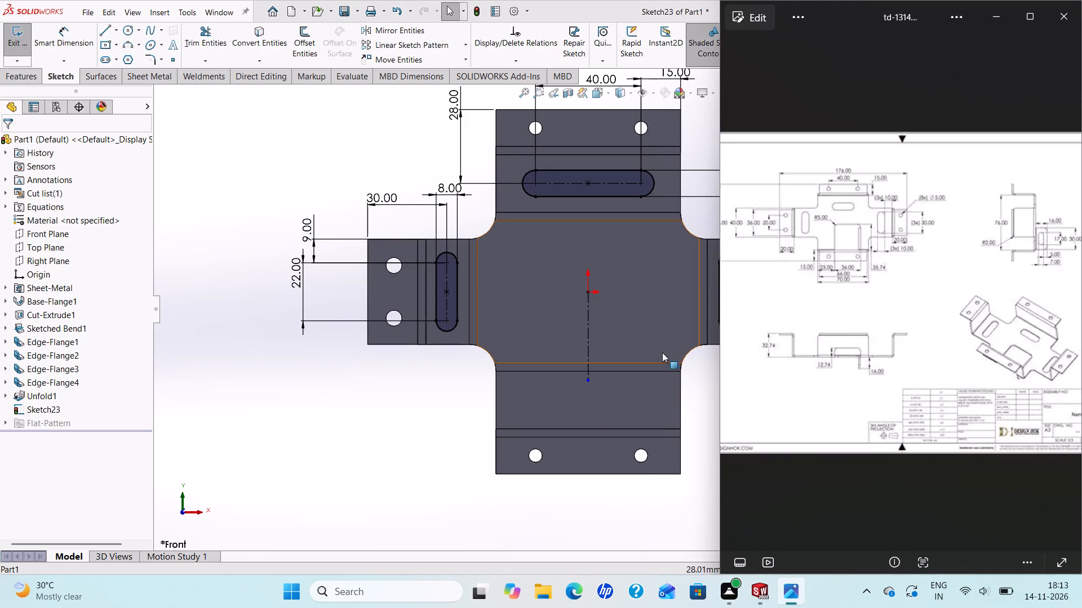
scroll(570, 358, up, 2)
scroll(685, 330, up, 1)
scroll(673, 315, down, 2)
scroll(632, 300, up, 3)
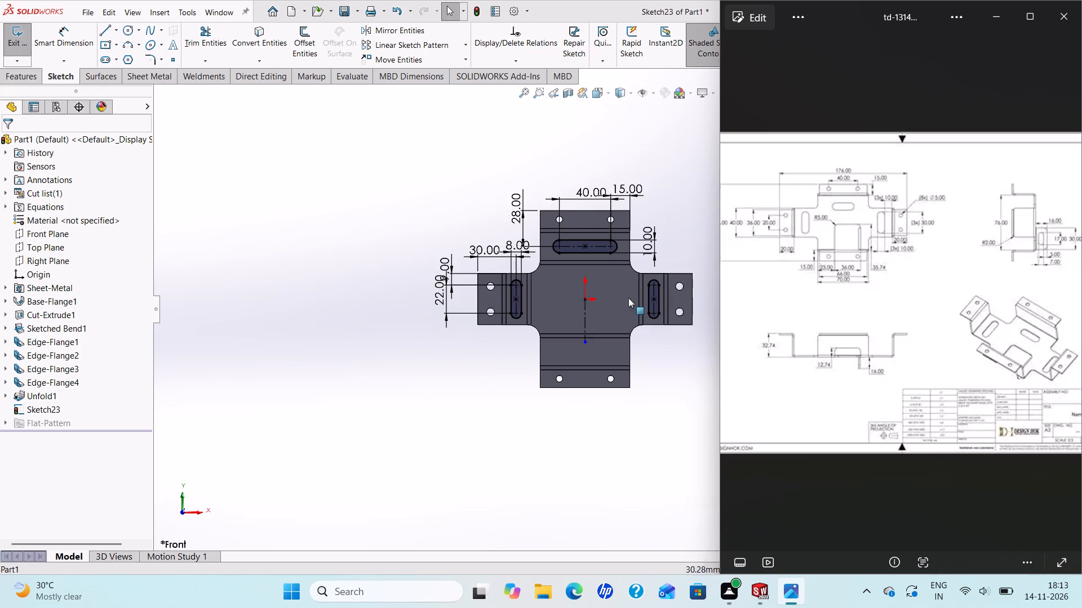
scroll(682, 298, down, 4)
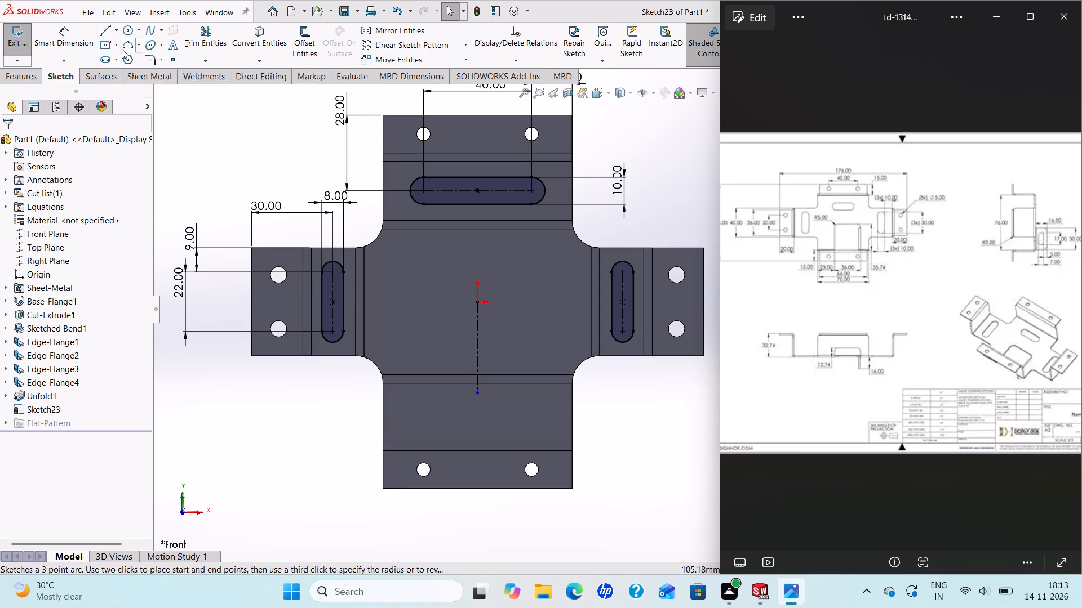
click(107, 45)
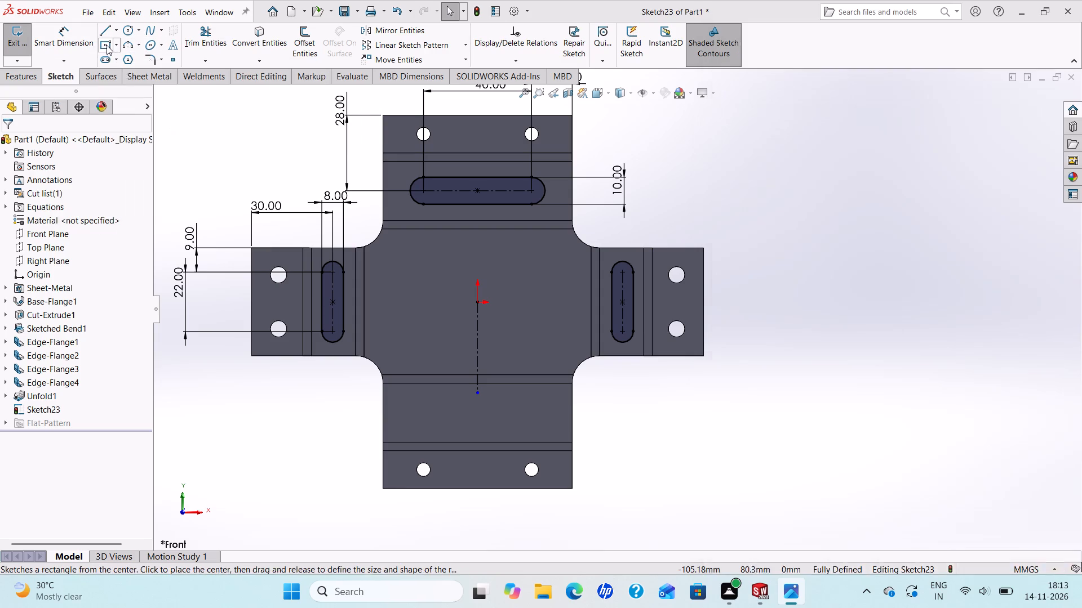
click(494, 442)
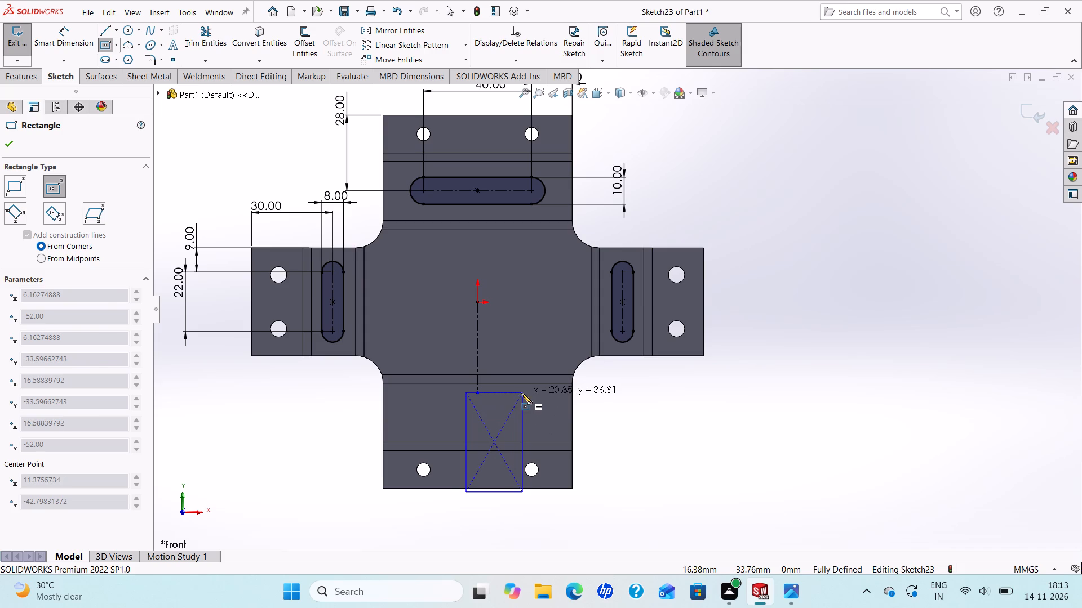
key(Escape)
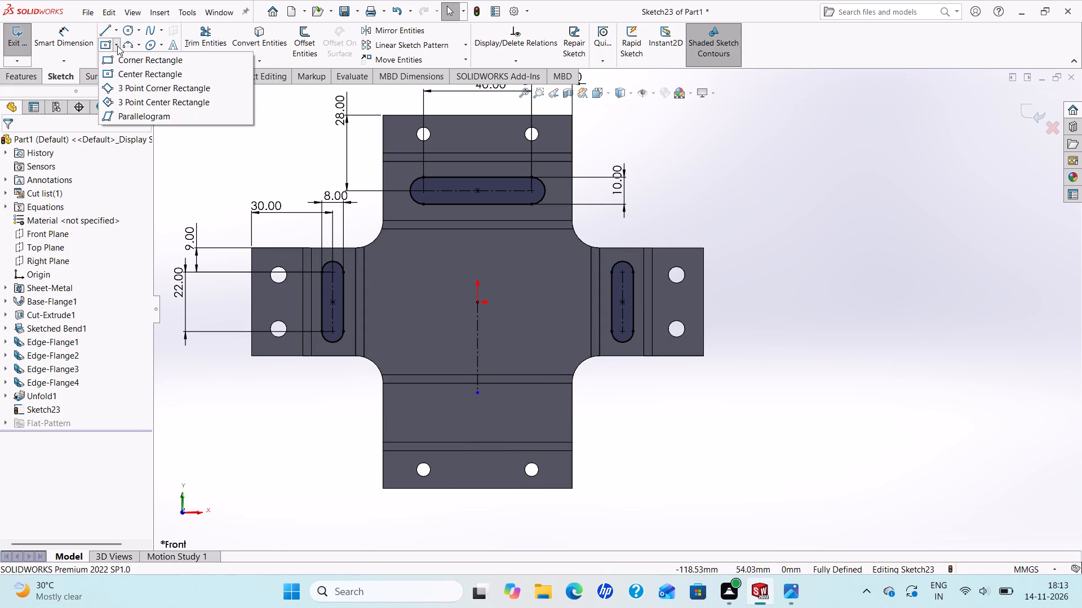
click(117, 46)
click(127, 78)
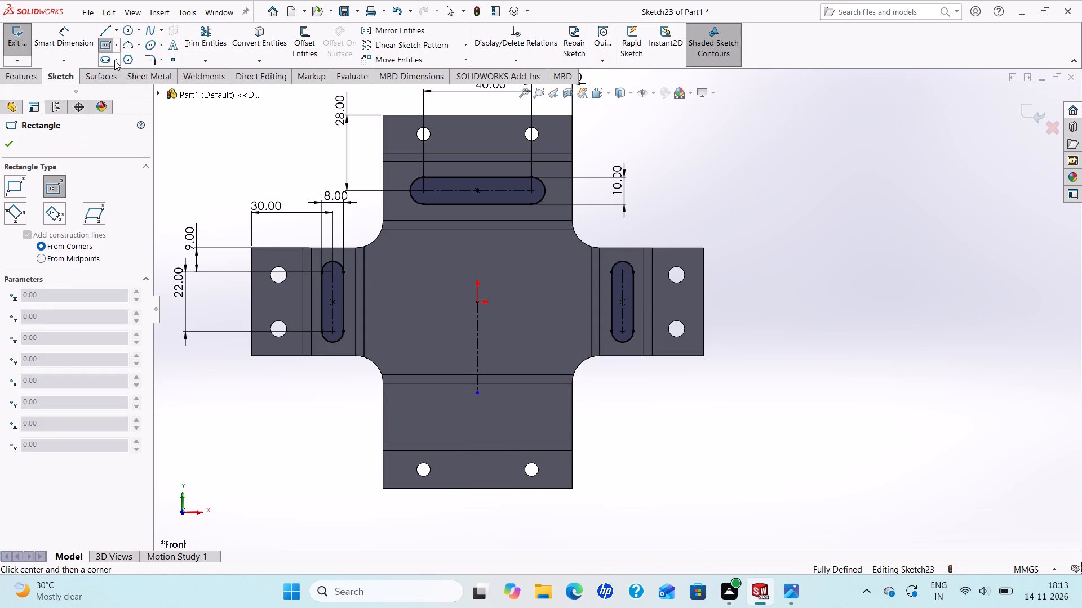
Sketch a corner rectangle about 22.6 by 41 mm from the lower arm's outer bend line up to the vertical centreline.
click(116, 46)
click(128, 60)
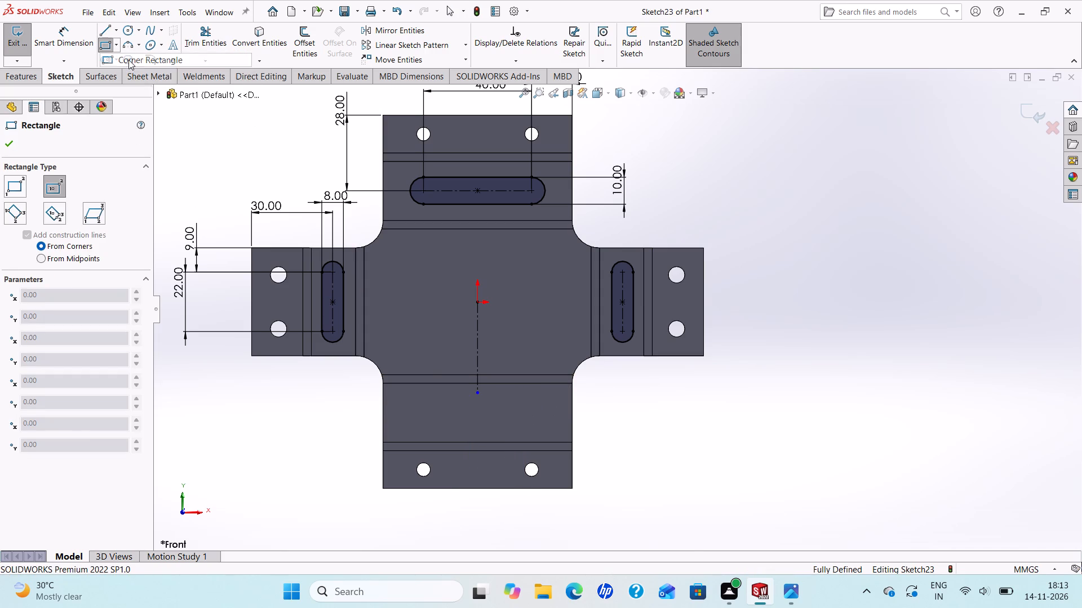
click(539, 441)
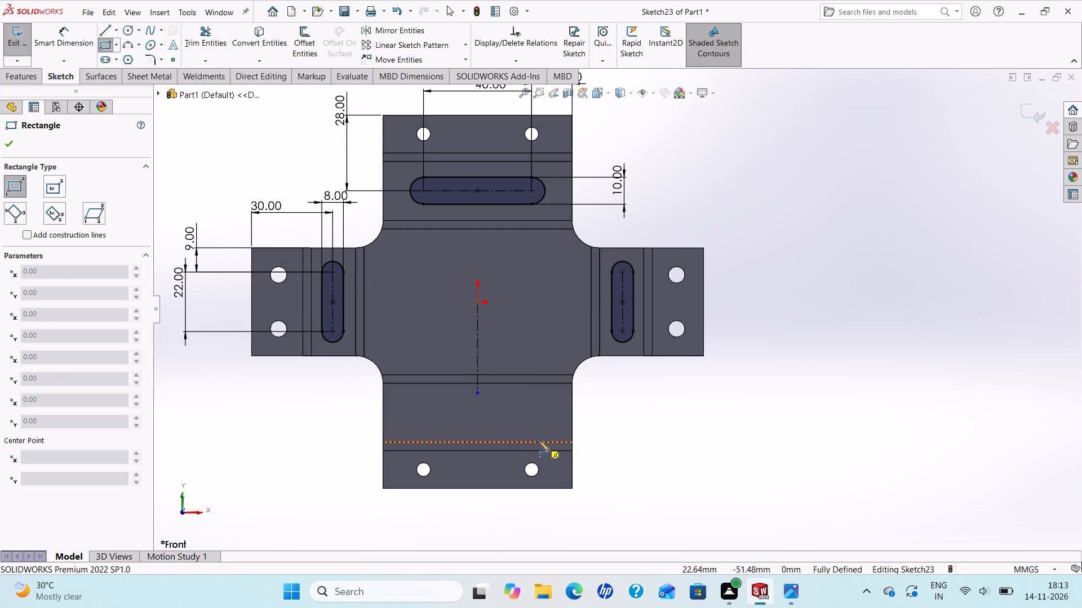
click(480, 332)
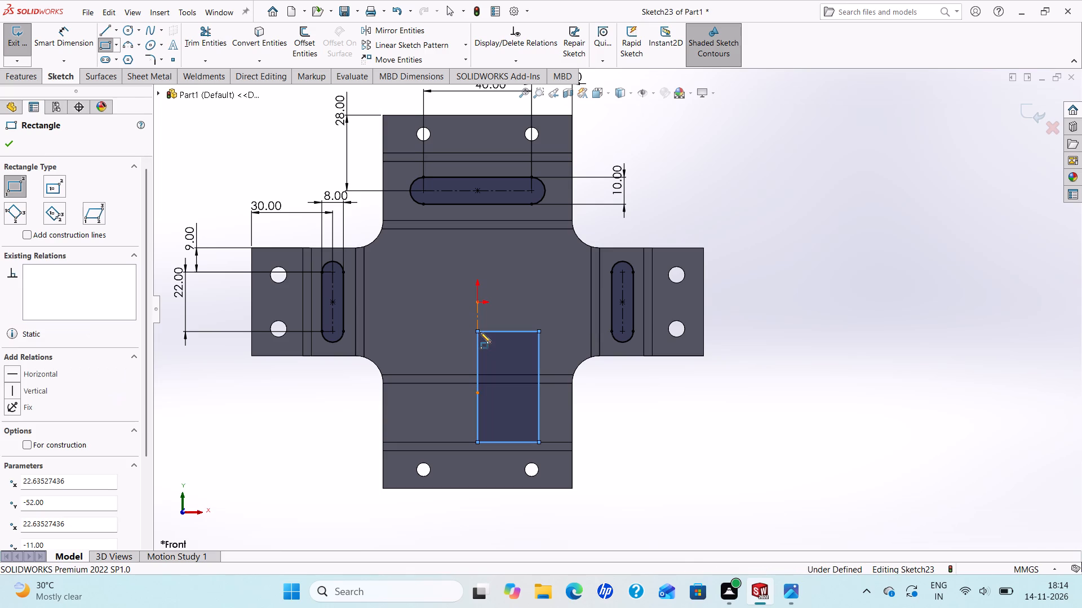
right_click(480, 332)
click(498, 337)
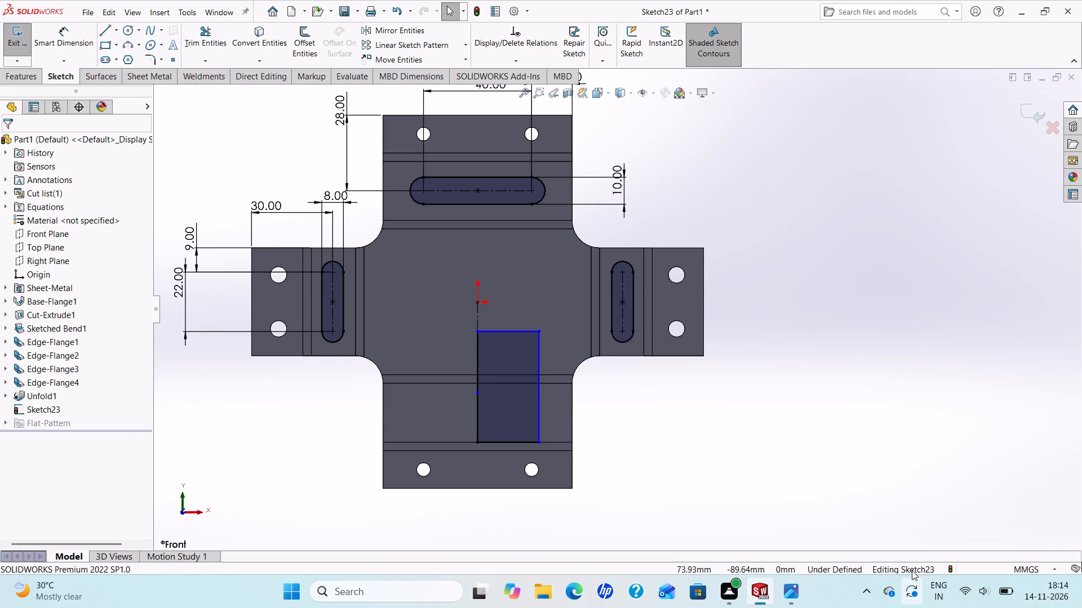
Check the reference drawing and dimension the rectangle's height between its two horizontal sides as 41 mm.
click(797, 589)
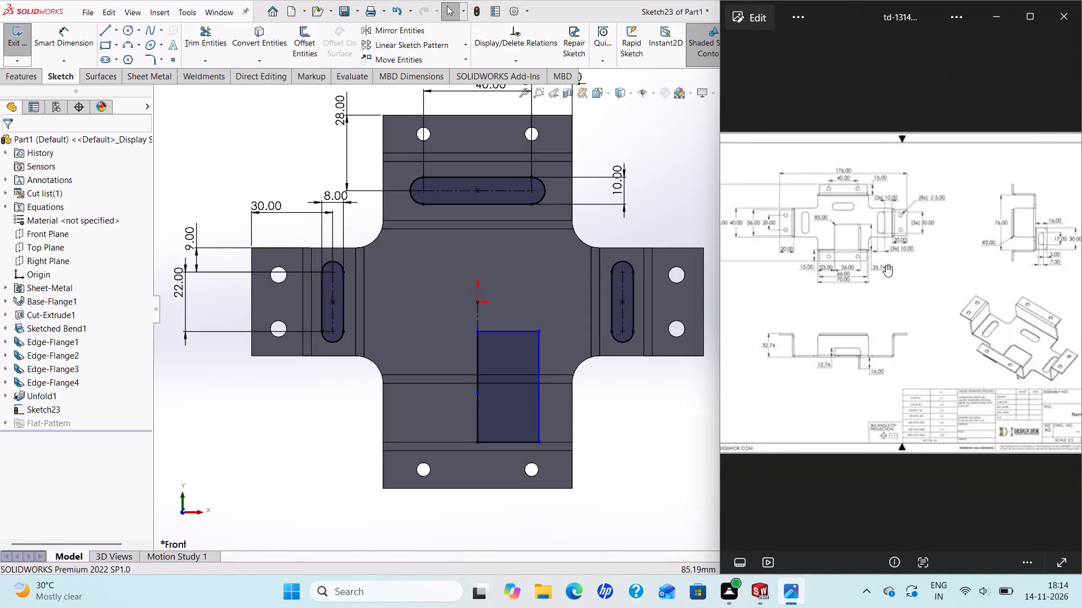
scroll(574, 342, up, 2)
scroll(585, 342, down, 1)
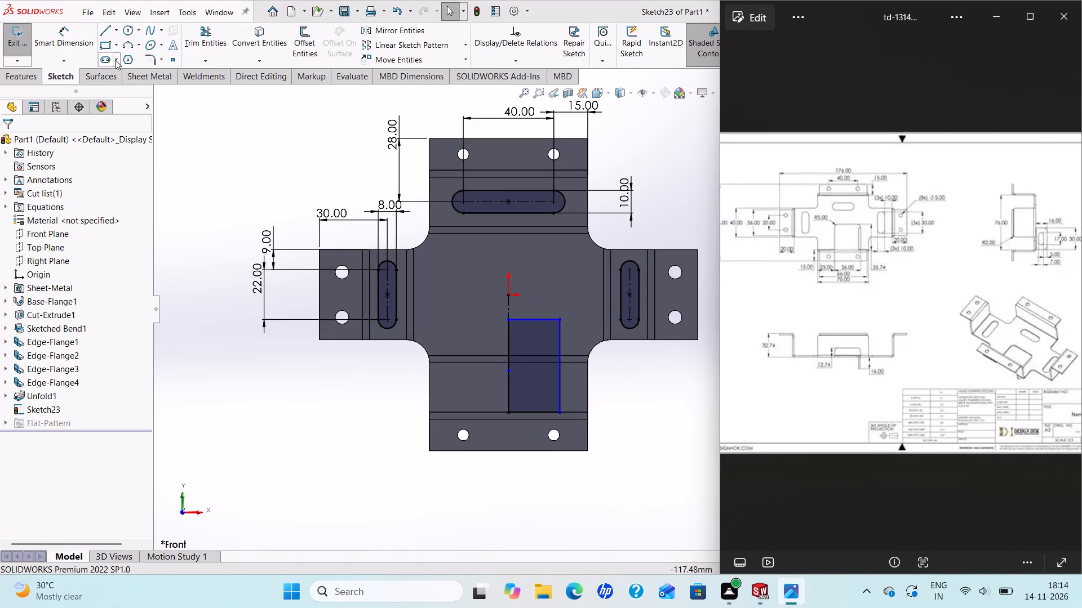
click(73, 34)
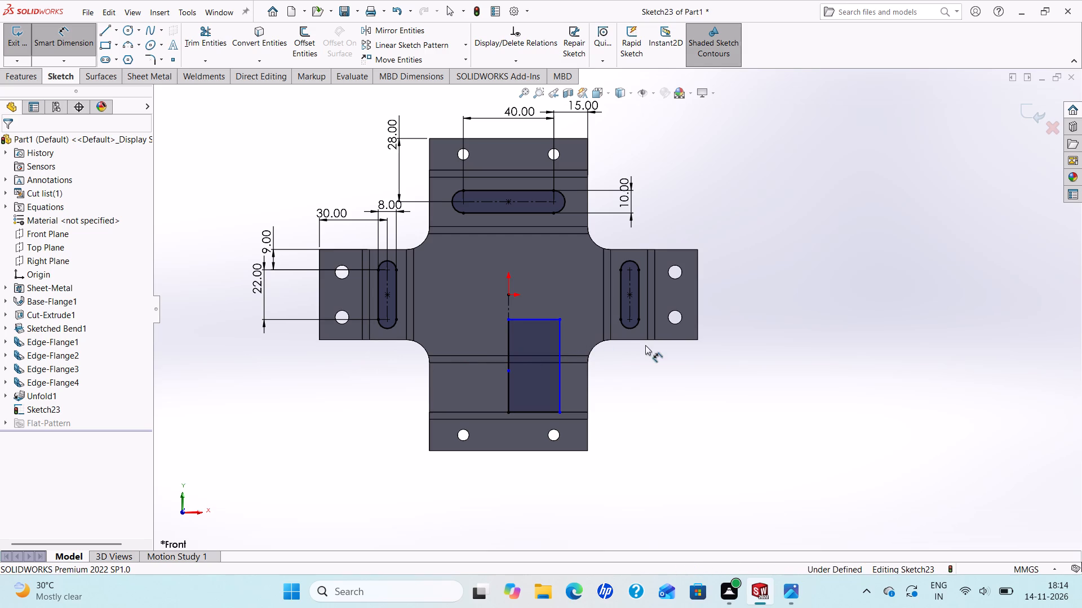
scroll(606, 370, up, 1)
scroll(606, 370, down, 3)
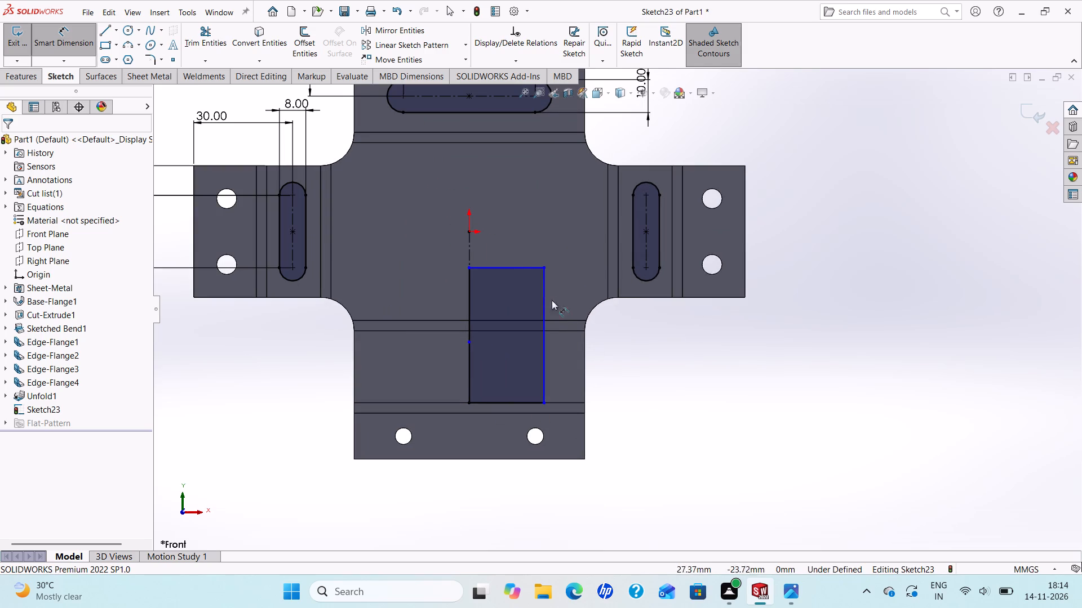
click(511, 269)
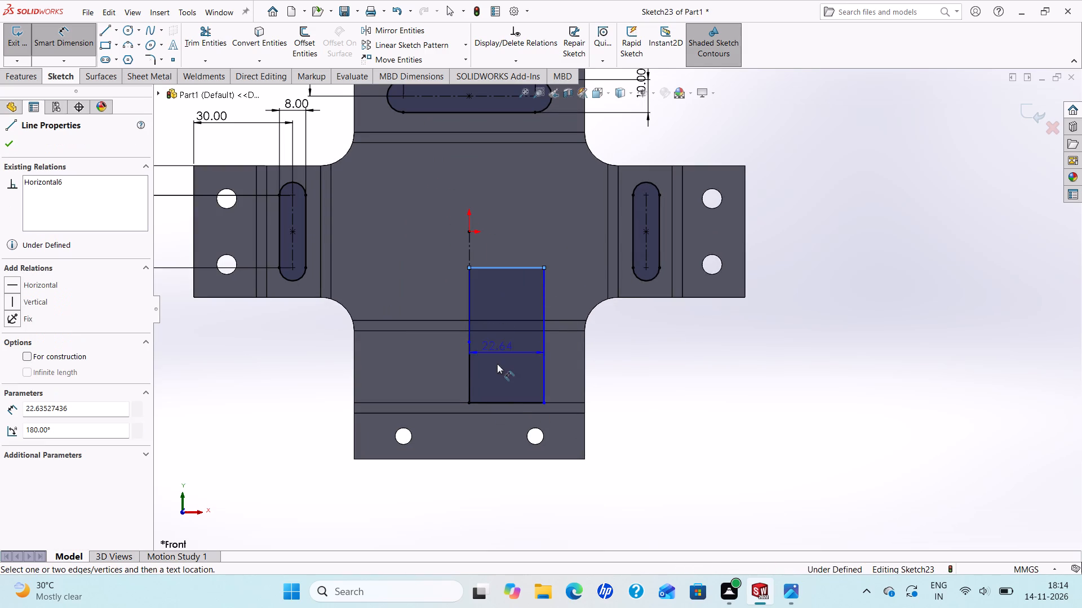
click(505, 403)
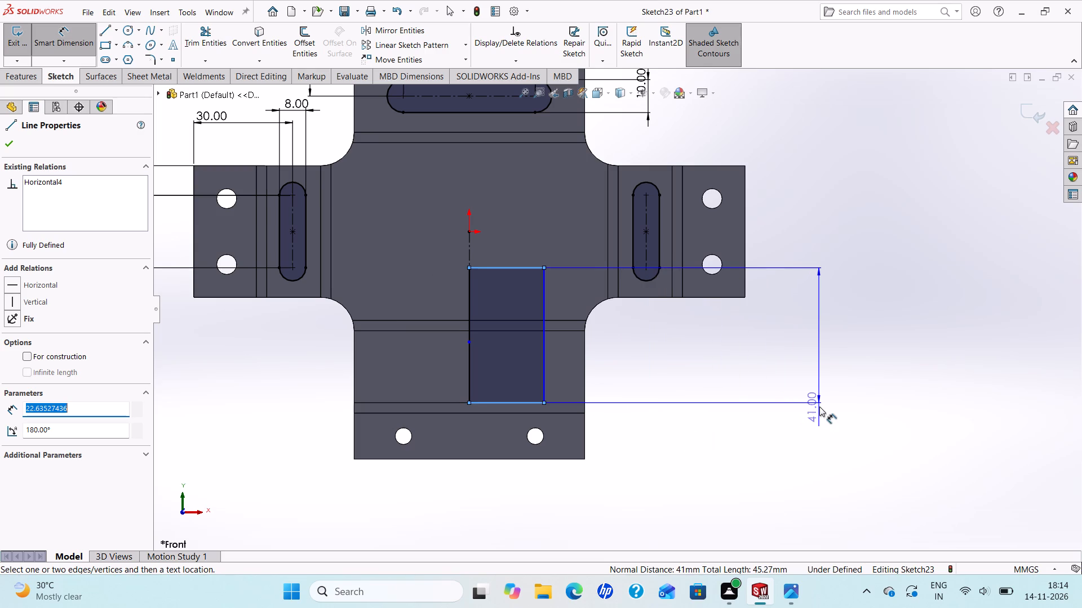
click(819, 406)
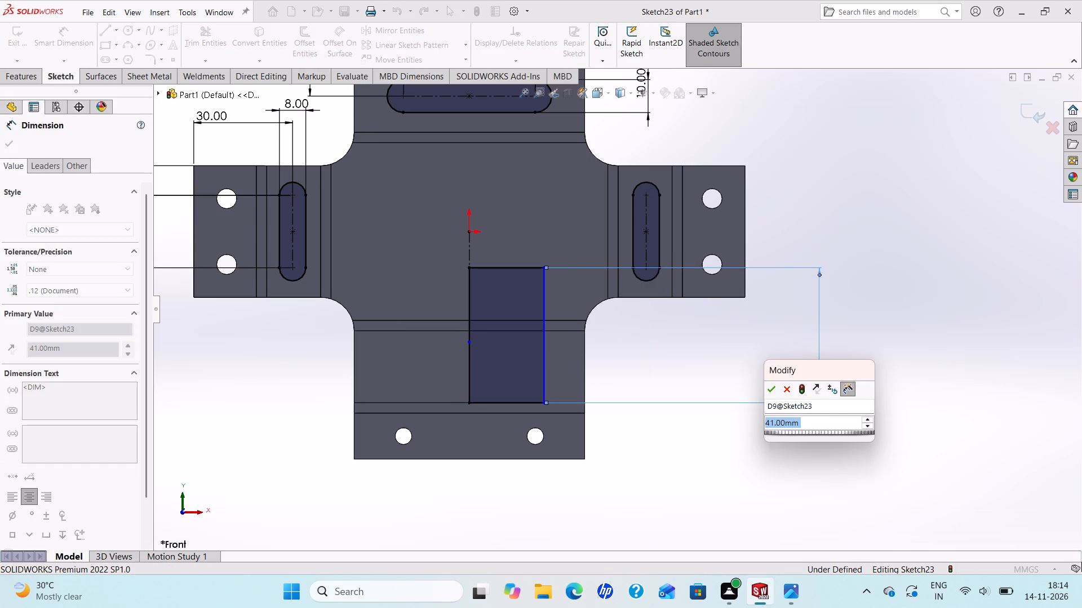
text(41)
key(Return)
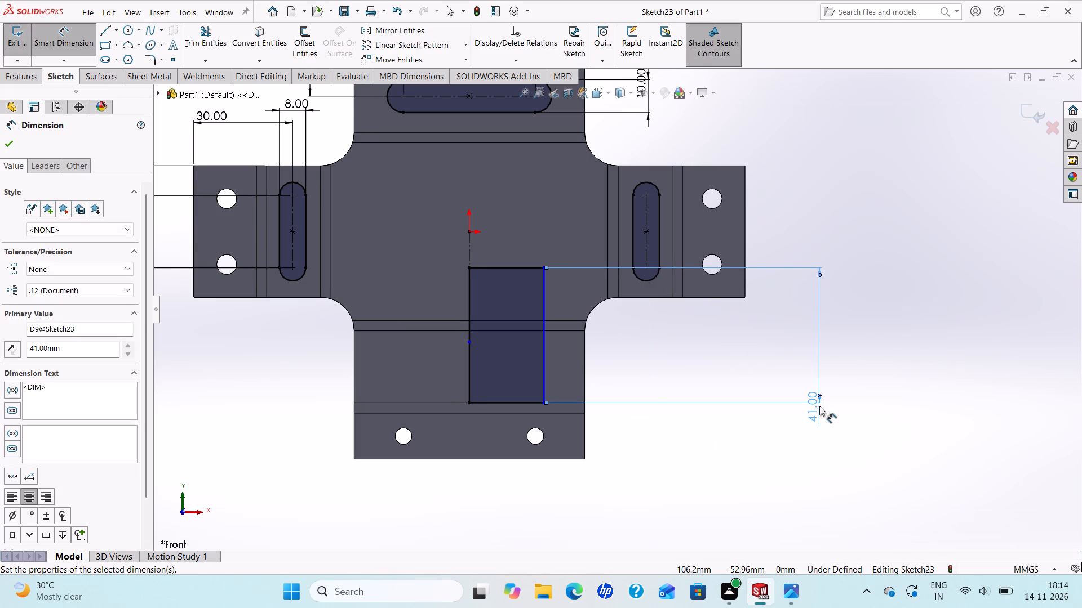
Dimension the rectangle's width between its two vertical sides as 23 mm.
click(469, 293)
click(545, 290)
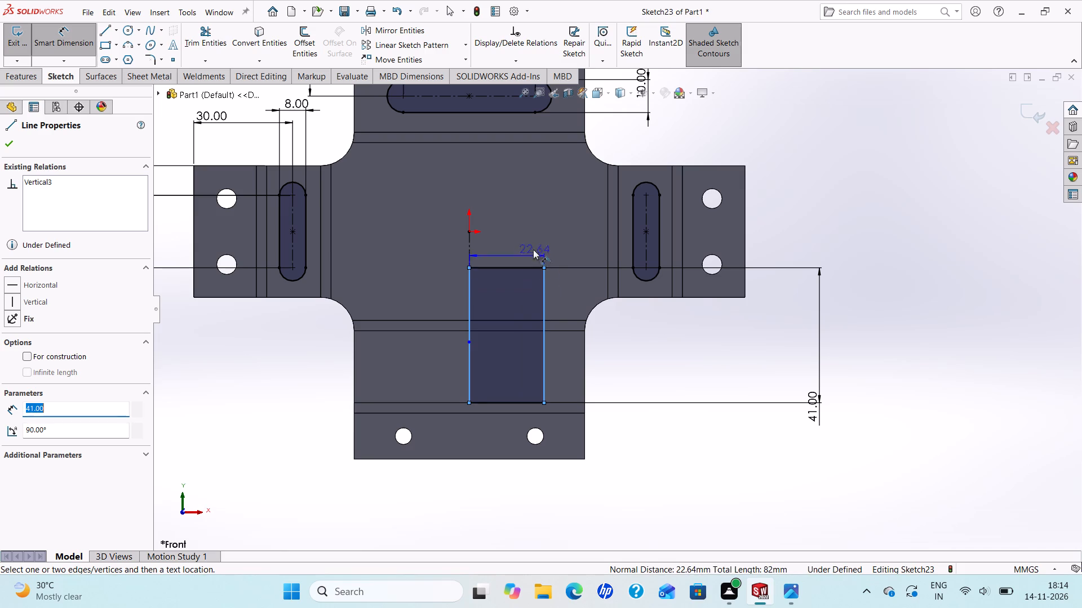
click(533, 218)
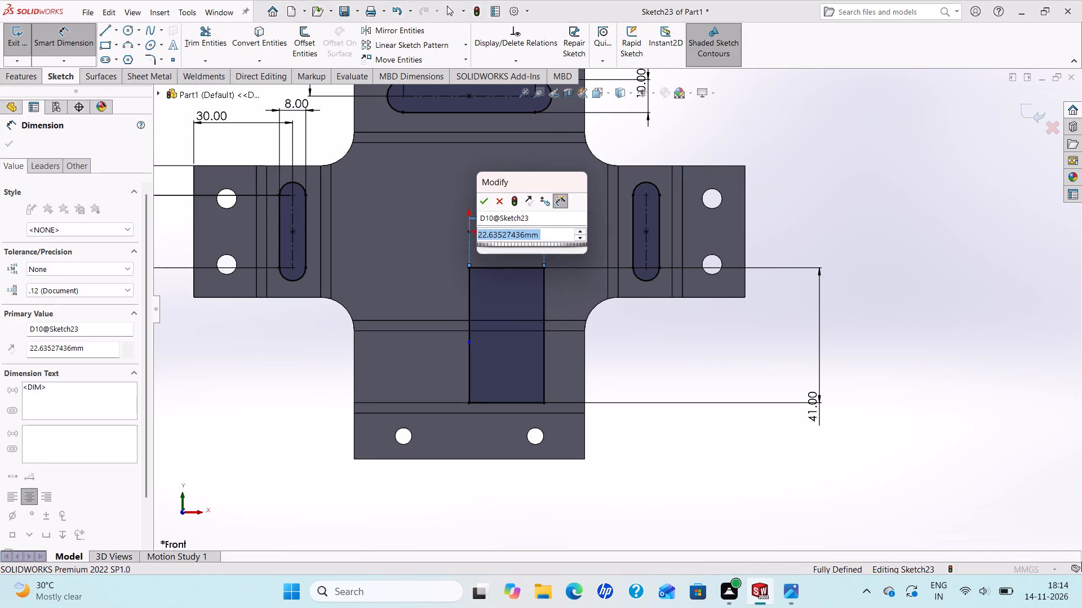
text(23)
key(Return)
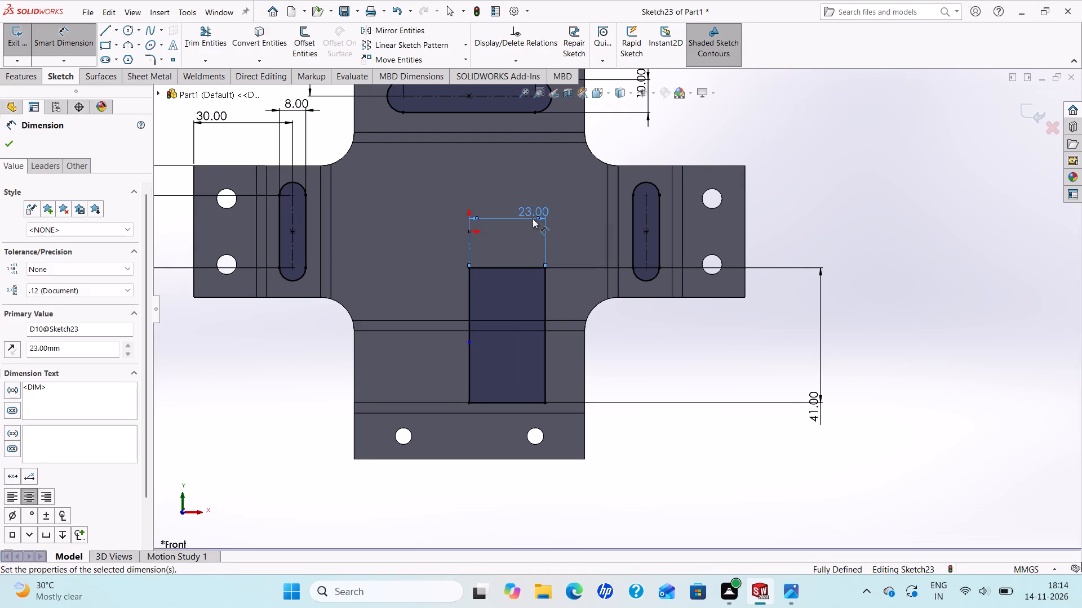
click(11, 145)
Round the rectangle's two upper corners with 5 mm sketch fillets.
click(149, 60)
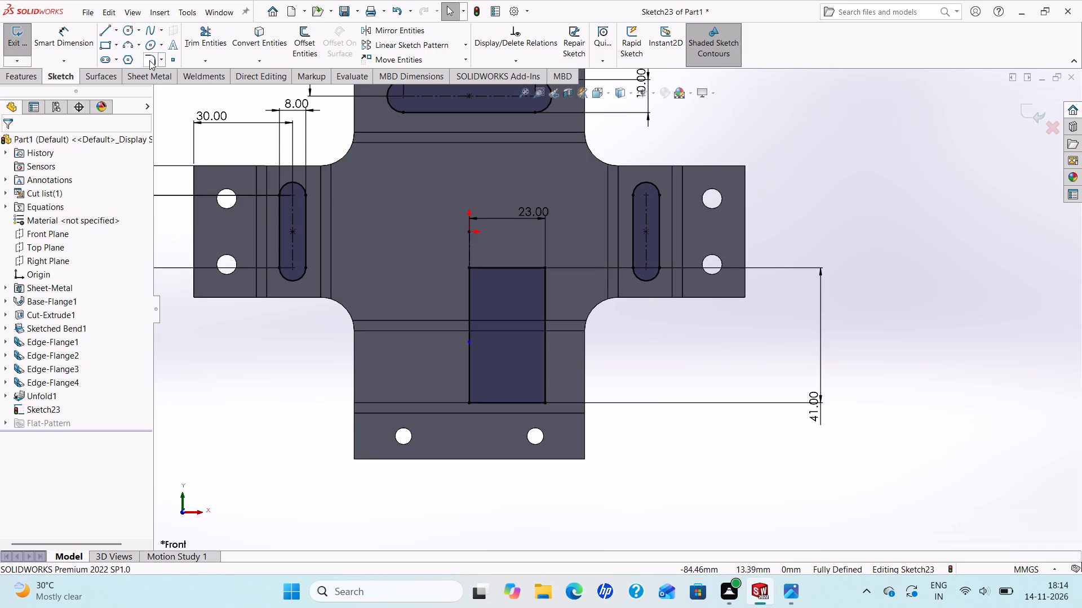
key(5)
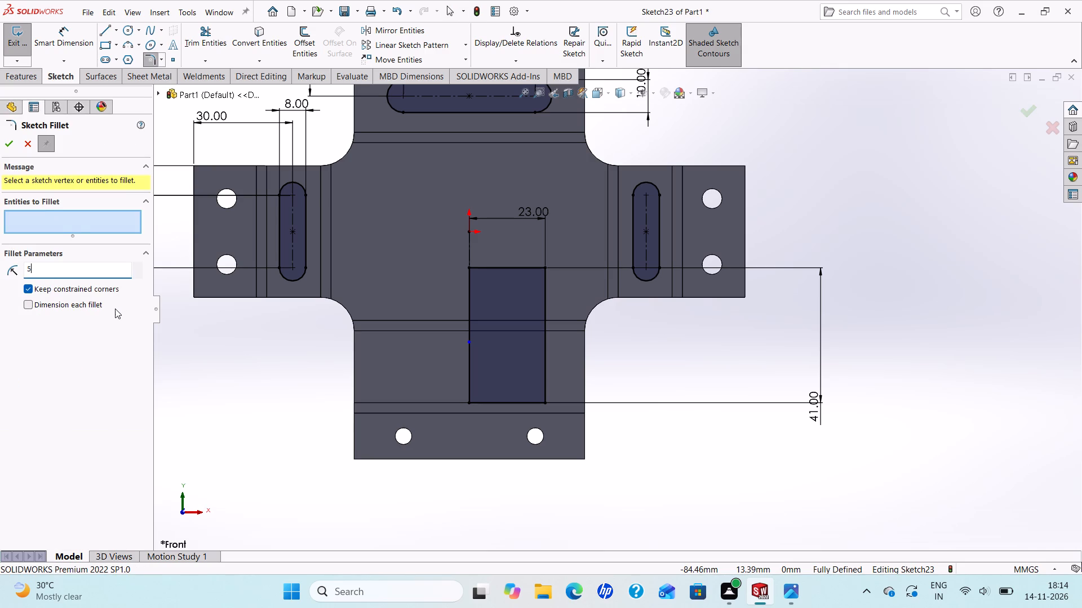
key(Return)
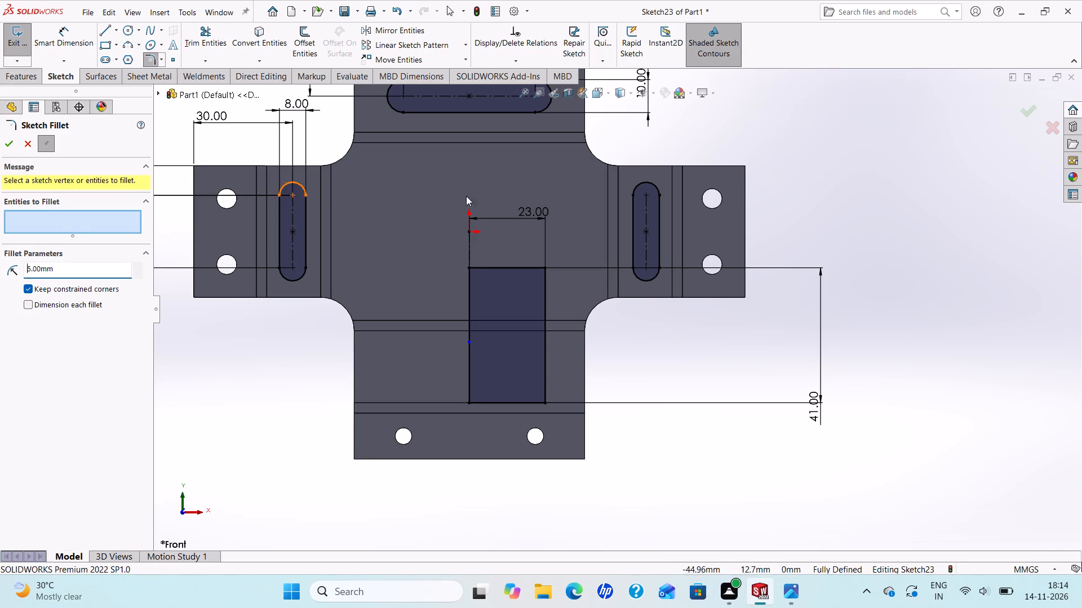
click(469, 269)
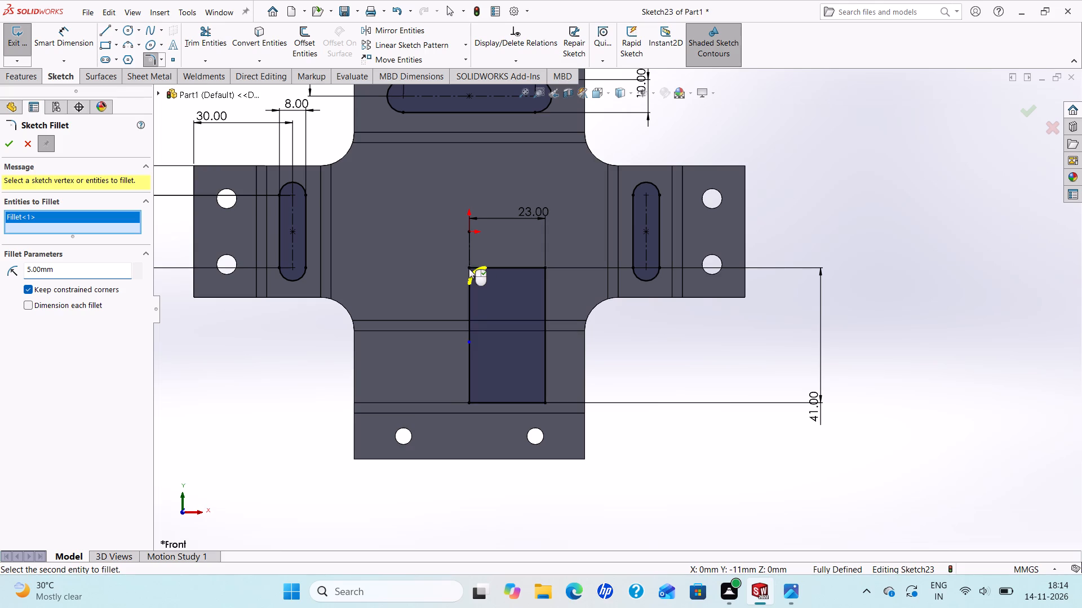
click(543, 269)
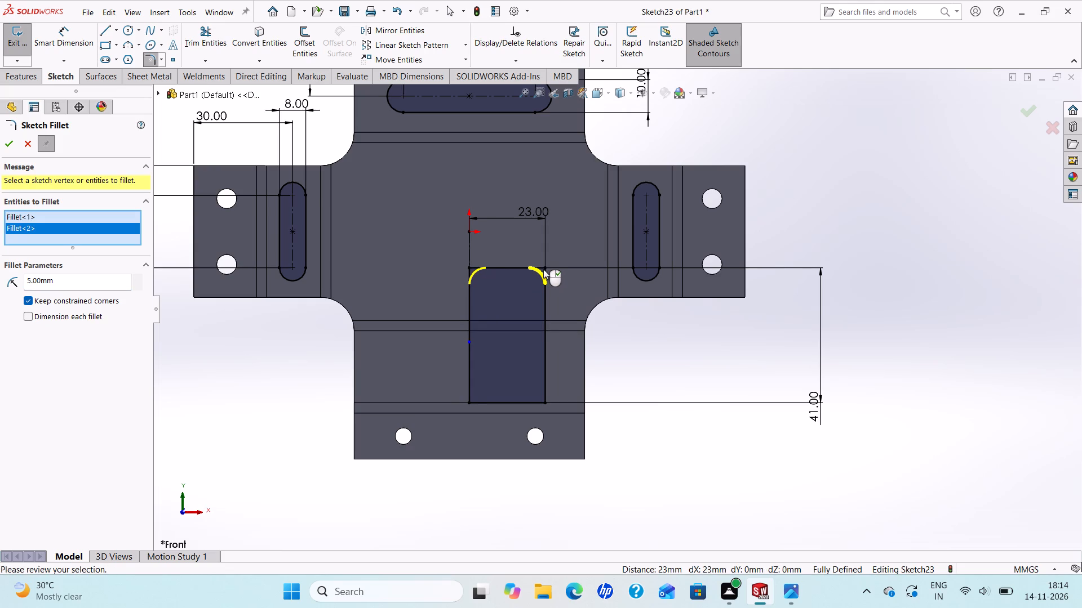
click(11, 145)
click(6, 141)
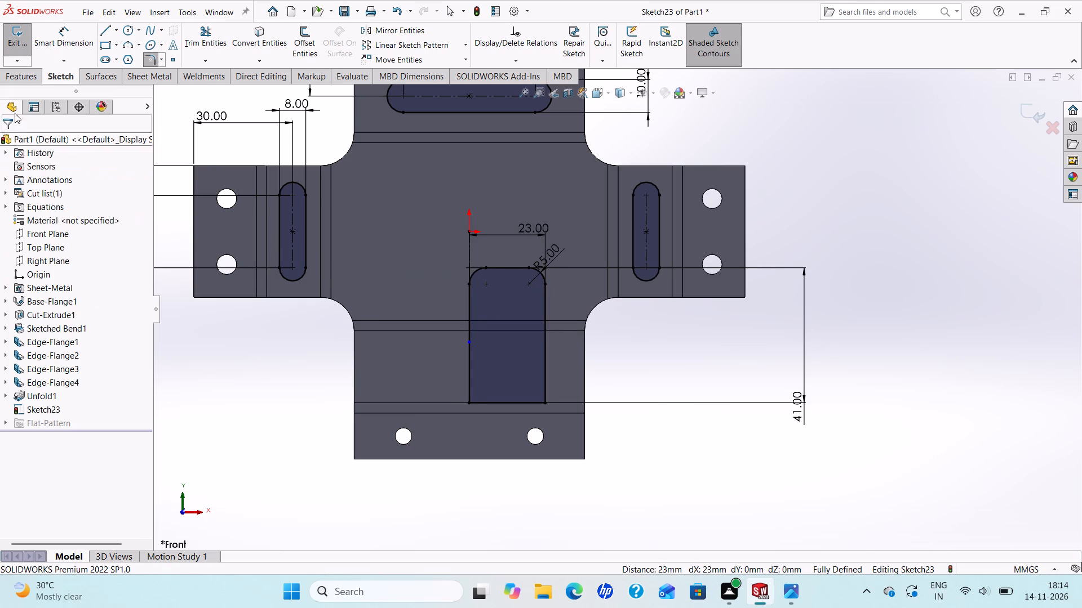
Cut the three slots and the rounded rectangle through the unfolded sheet with a 10 mm blind Extruded Cut.
click(20, 77)
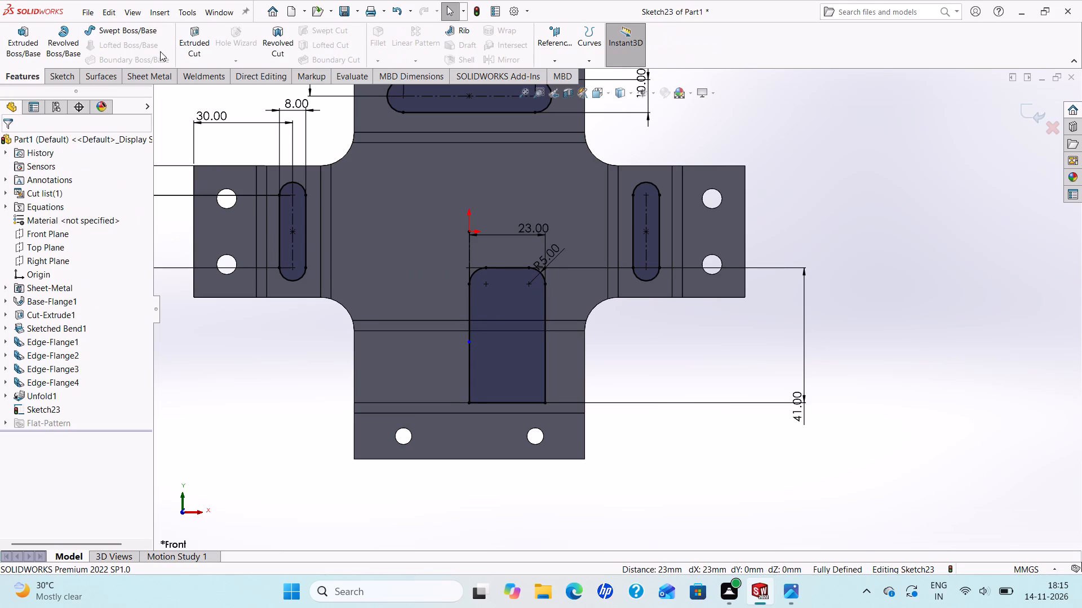
click(192, 43)
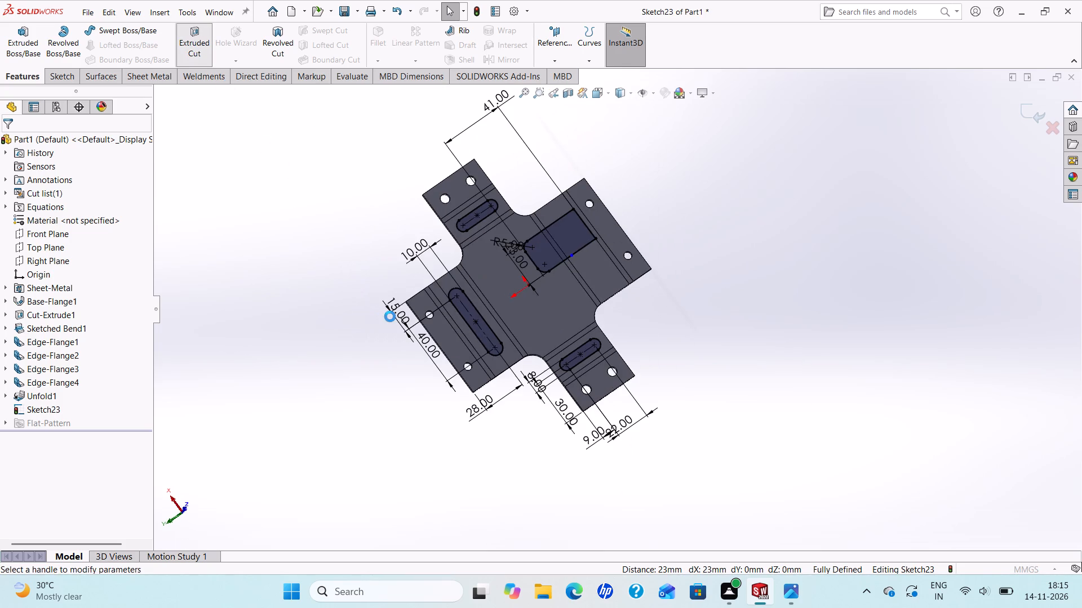
scroll(489, 351, down, 2)
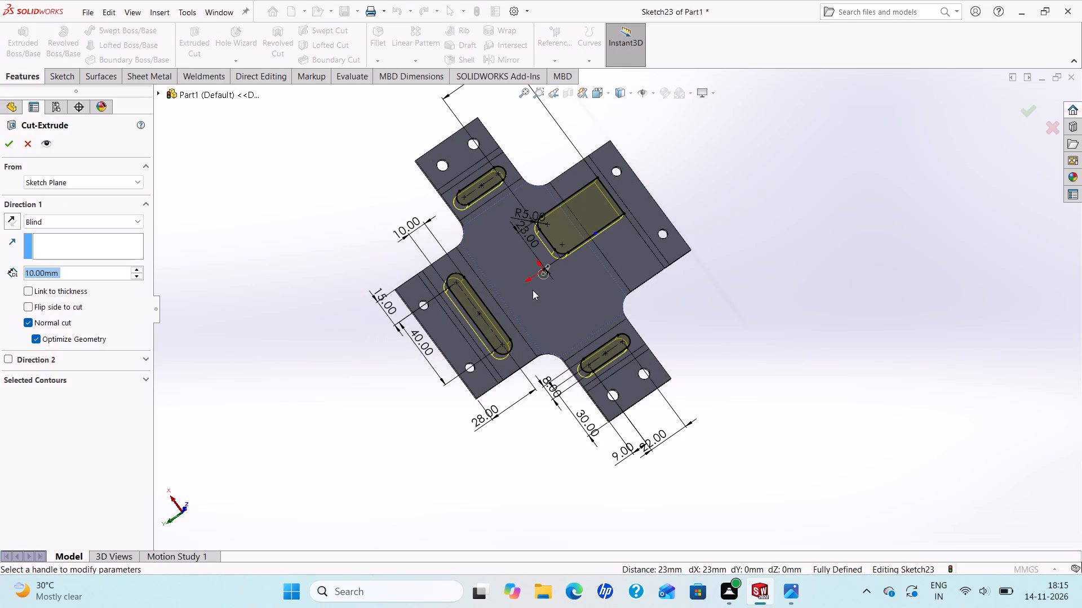
middle_drag(533, 288, 549, 205)
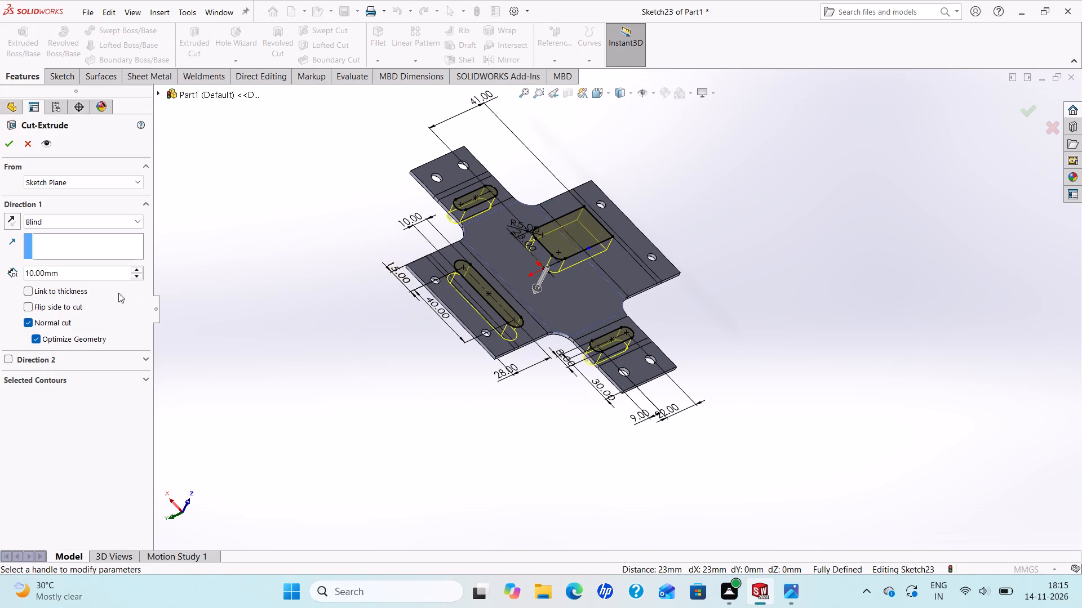
click(5, 146)
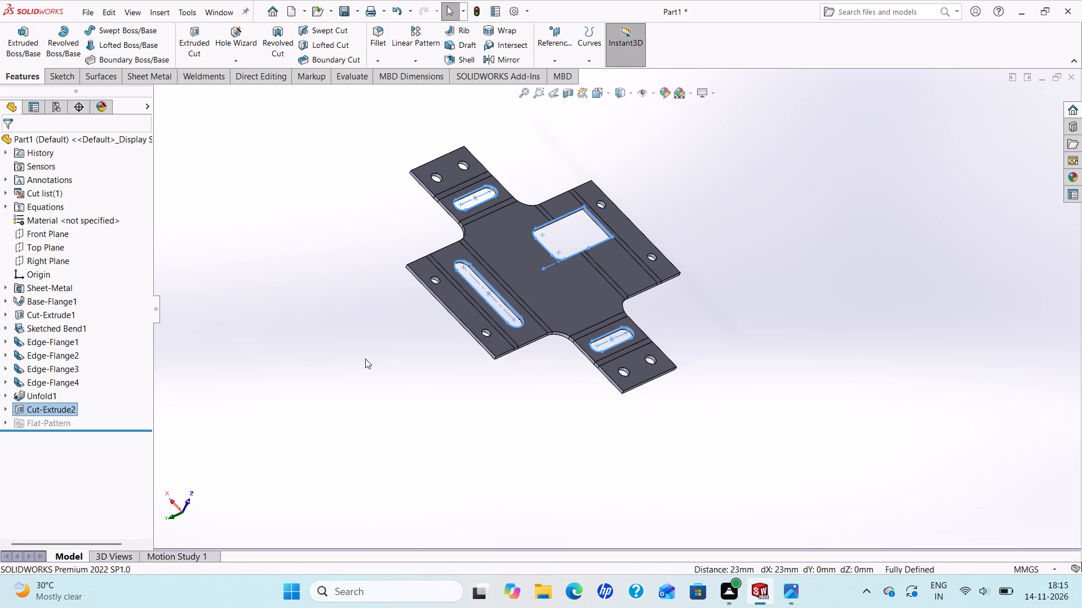
key(Escape)
Fold all the collected bends back up, keeping the central face fixed.
scroll(553, 382, down, 1)
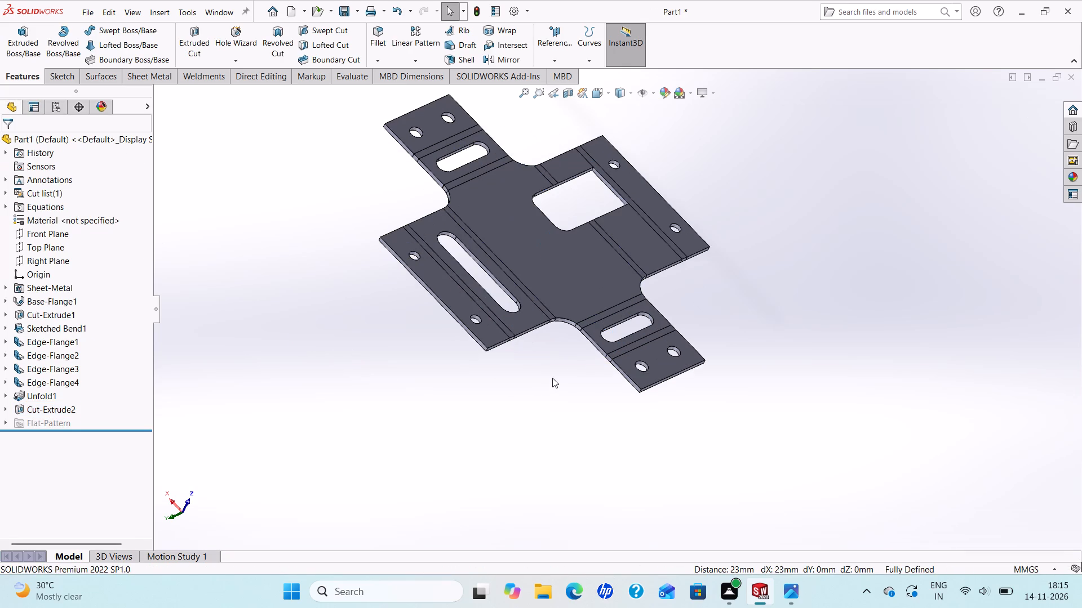
middle_drag(549, 374, 217, 375)
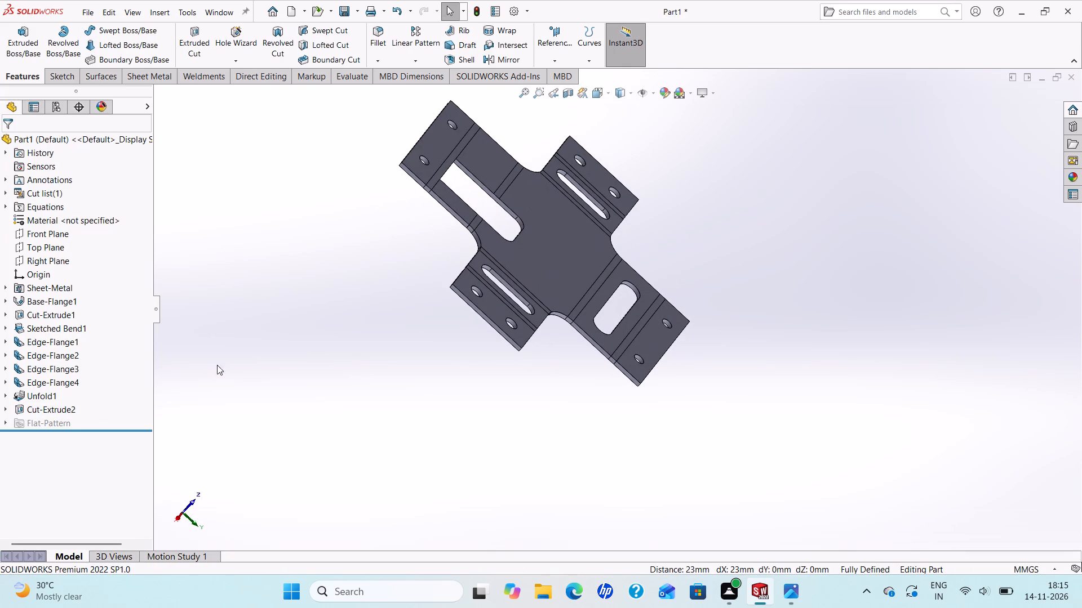
click(155, 75)
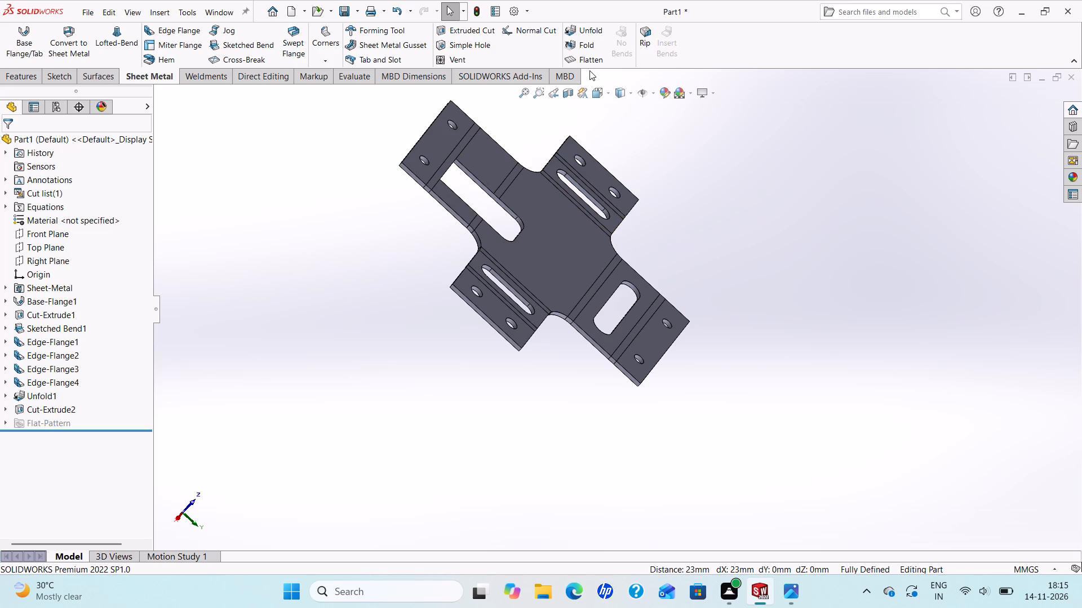
click(588, 44)
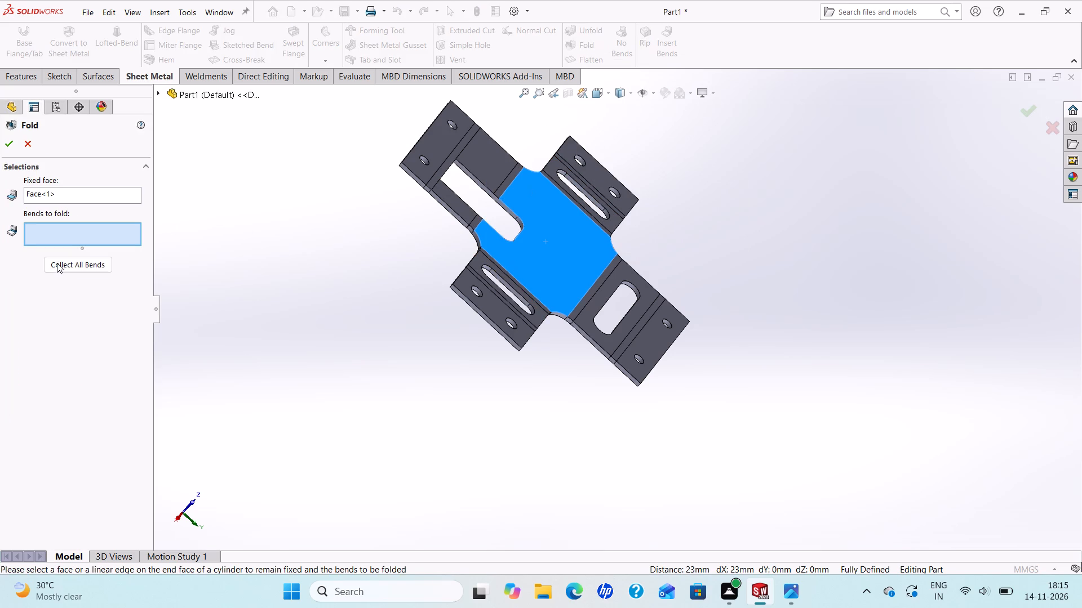
click(53, 266)
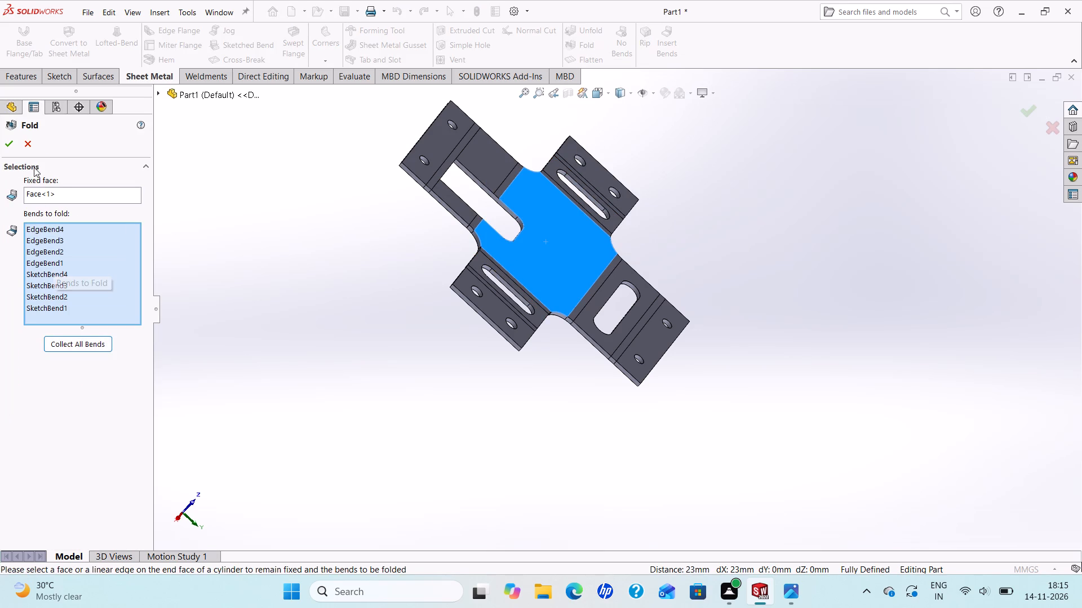
click(4, 142)
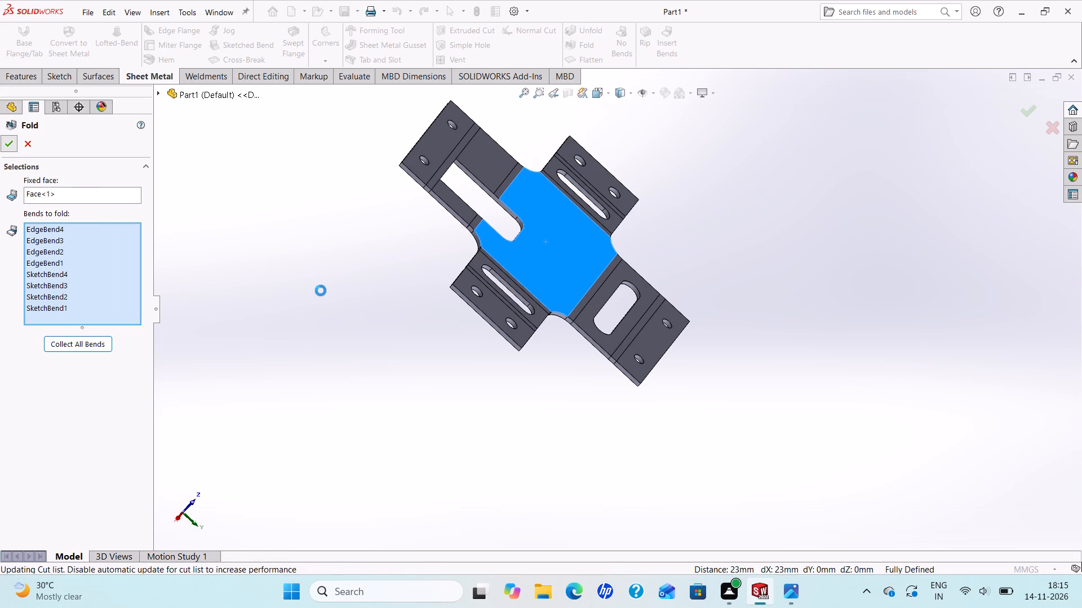
Examine the slots and cutout on the folded bracket and compare their positions with the reference drawing.
scroll(586, 290, down, 2)
middle_drag(561, 284, 560, 283)
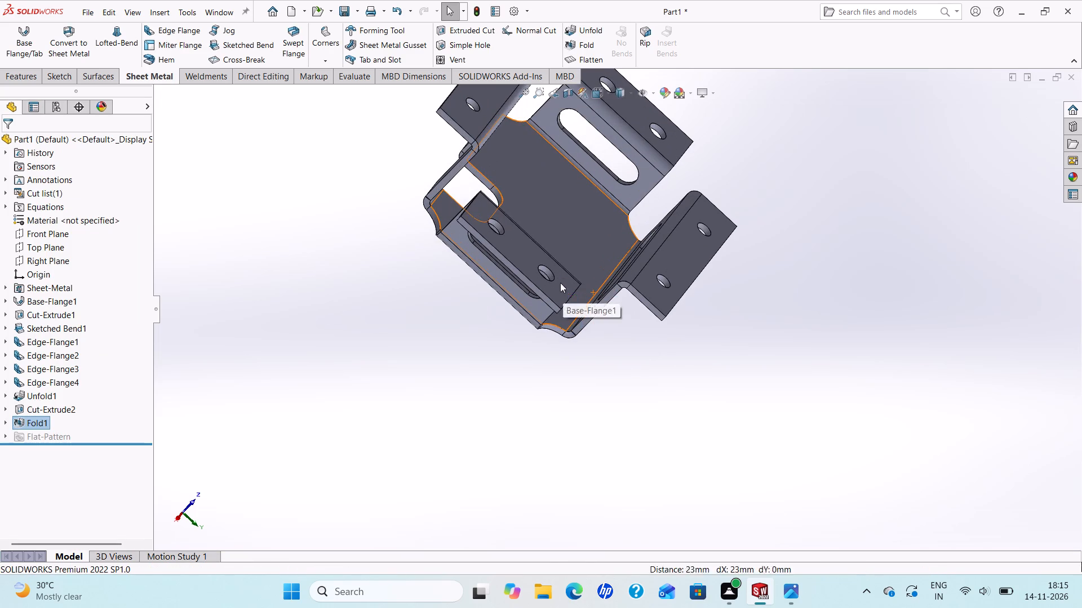
middle_drag(560, 283, 549, 420)
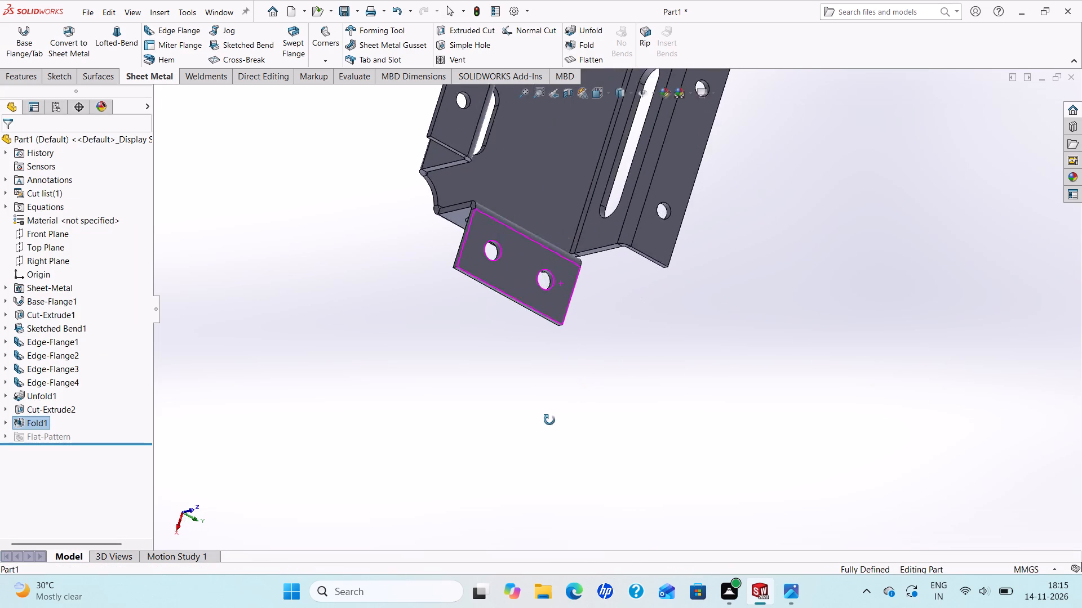
middle_drag(549, 420, 548, 421)
scroll(548, 421, up, 3)
scroll(592, 180, down, 2)
scroll(579, 176, up, 2)
scroll(577, 205, down, 1)
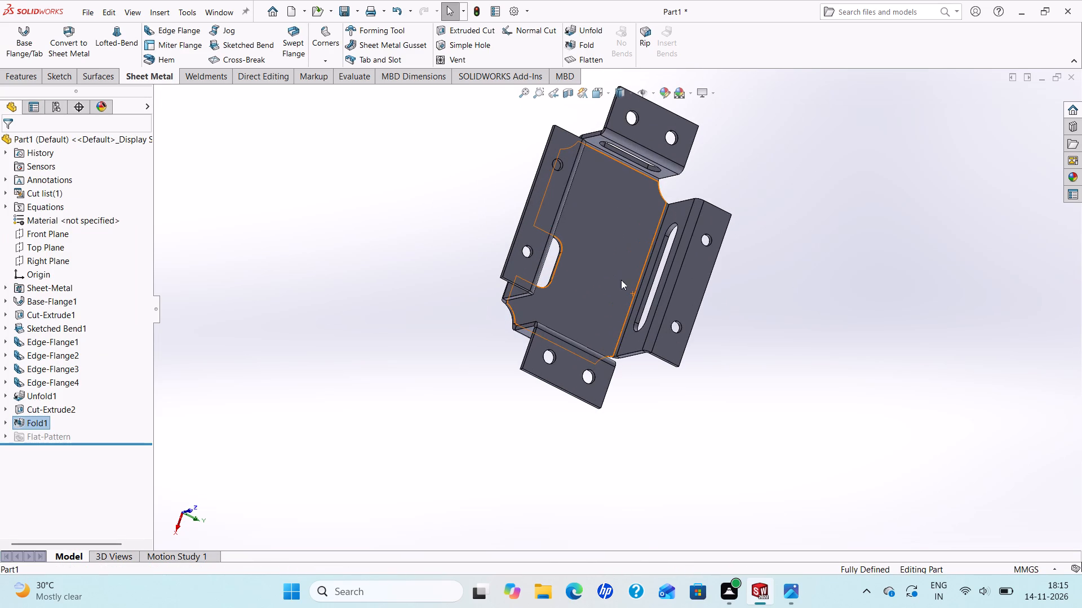
click(785, 590)
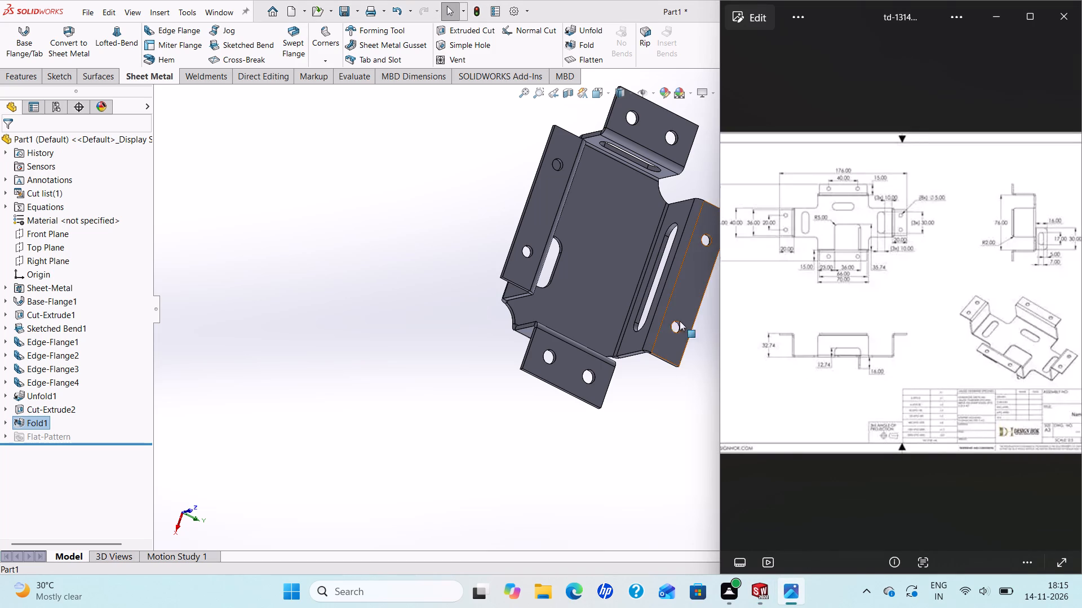
scroll(651, 321, up, 2)
scroll(678, 297, down, 2)
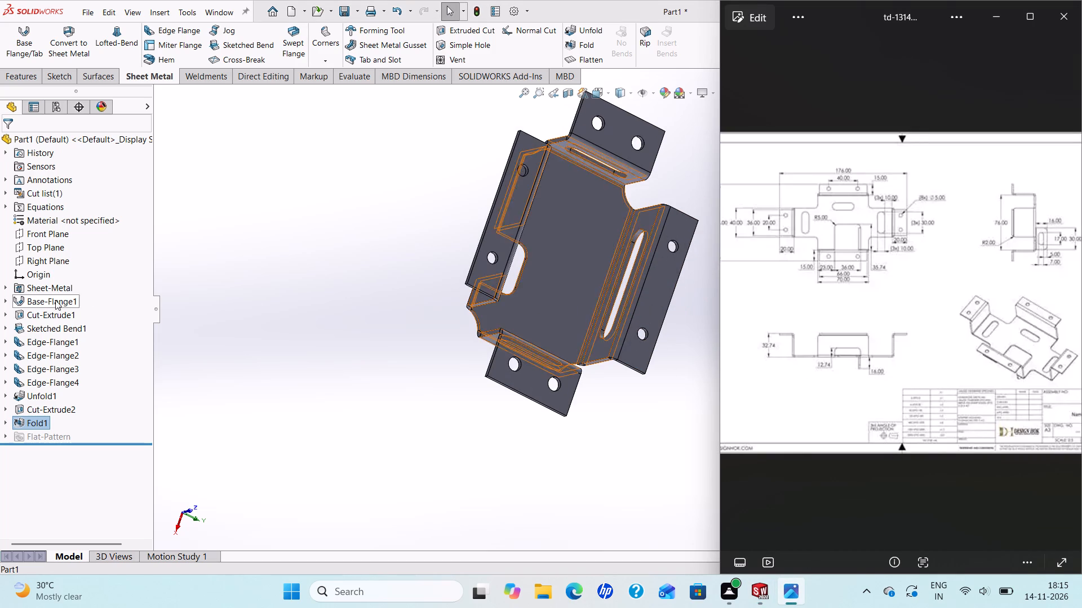
scroll(650, 274, down, 2)
scroll(635, 274, up, 2)
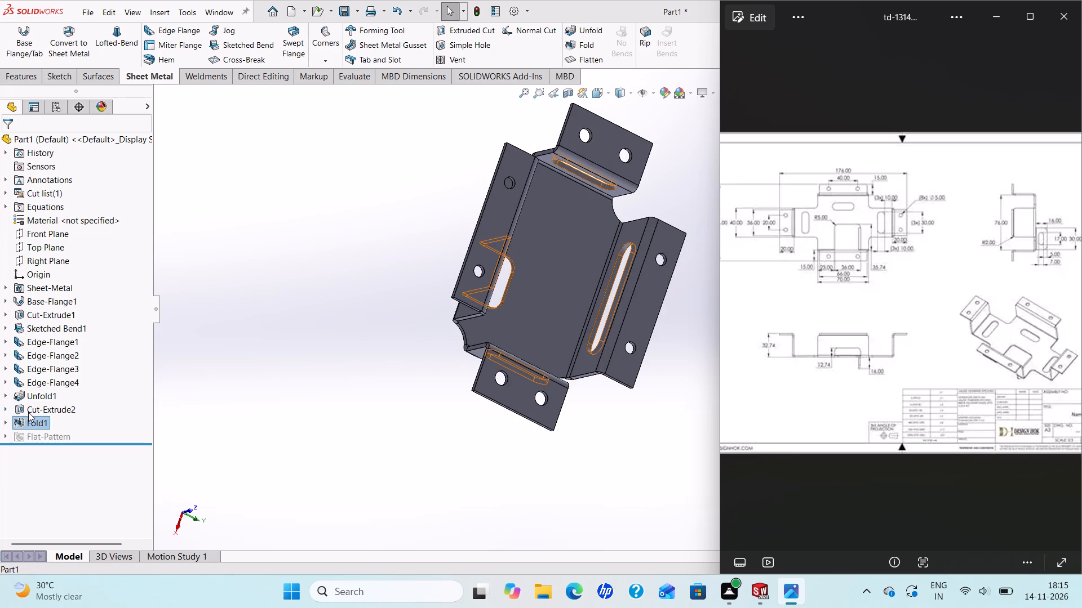
Reopen the slot cut's sketch and set the left slot's distance from the left arm's outer edge to 50 mm.
right_click(59, 408)
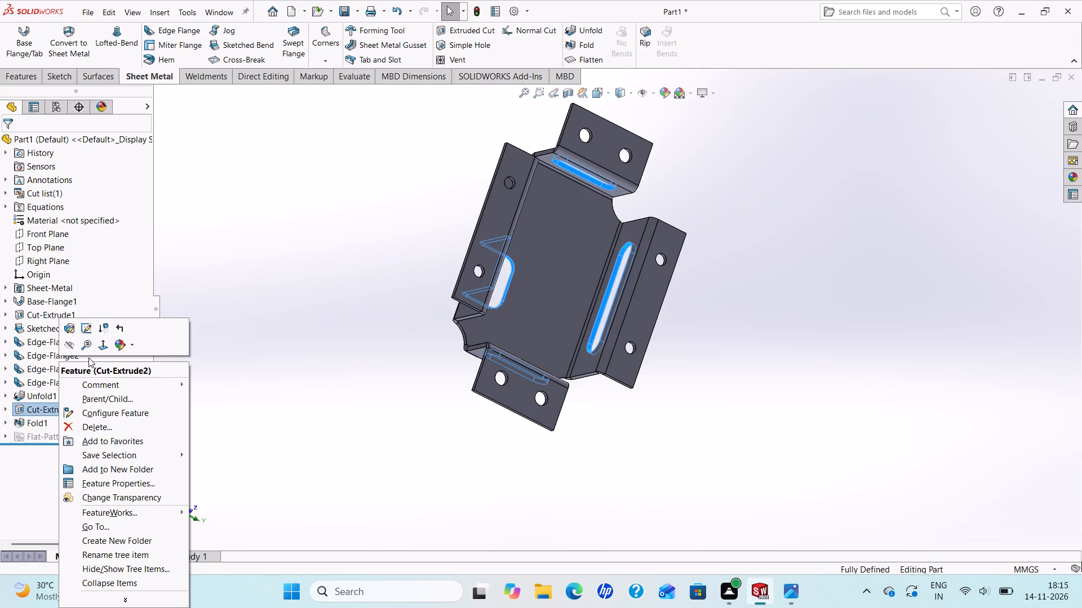
click(86, 328)
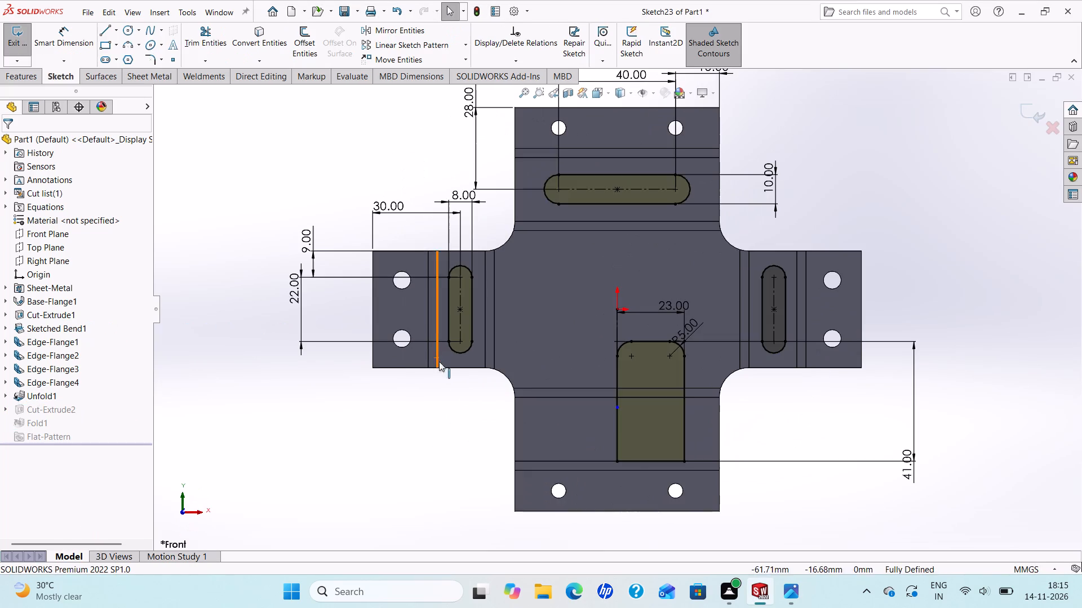
scroll(693, 427, up, 2)
scroll(702, 332, down, 1)
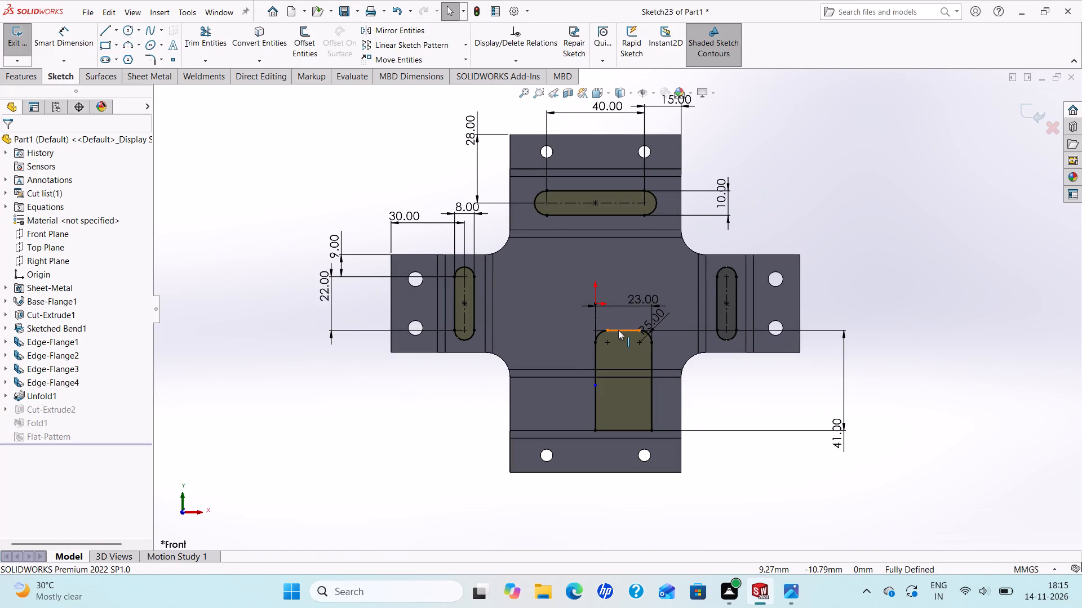
scroll(618, 330, up, 1)
scroll(635, 290, down, 1)
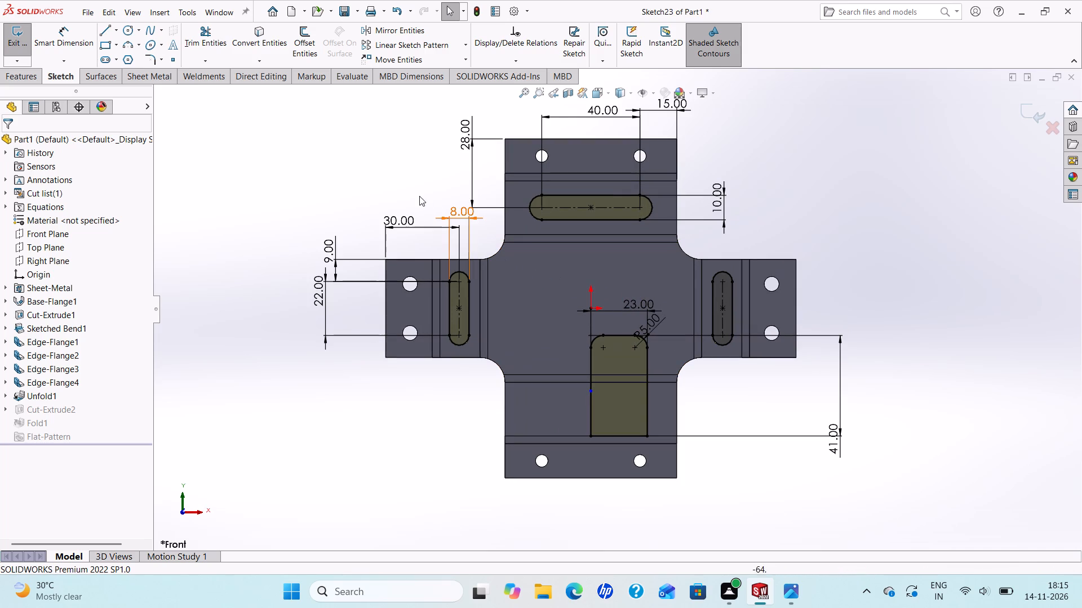
click(409, 223)
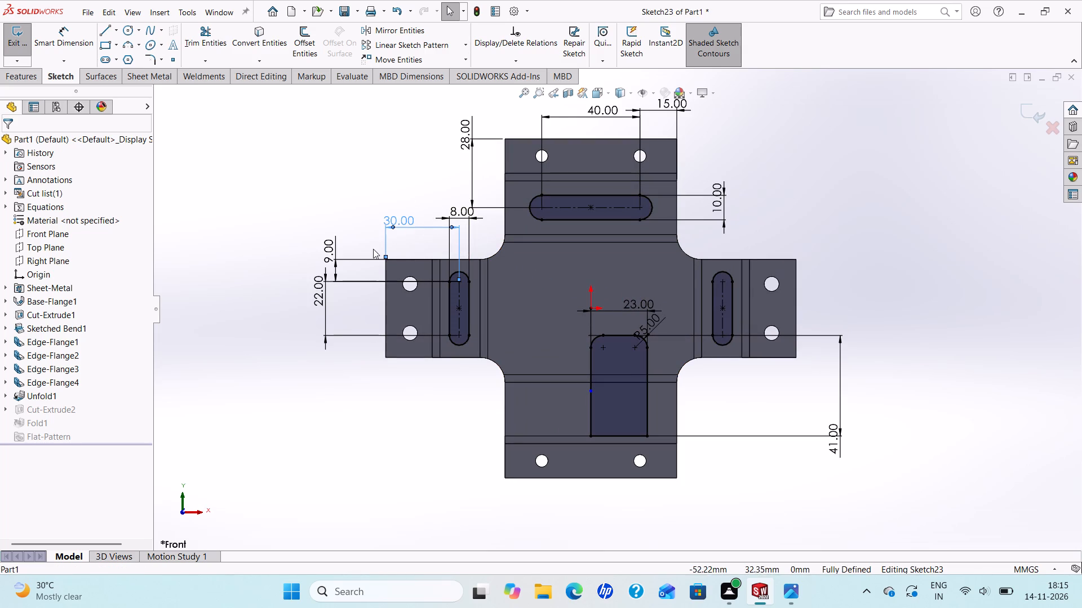
drag(75, 350, 4, 337)
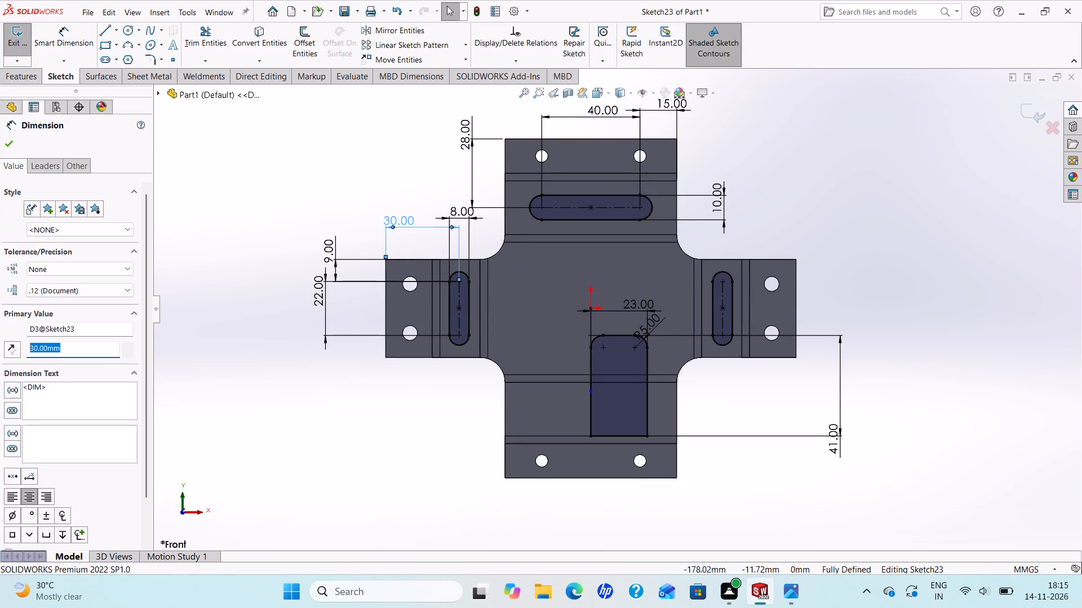
drag(4, 337, 0, 348)
key(5)
key(0)
key(Return)
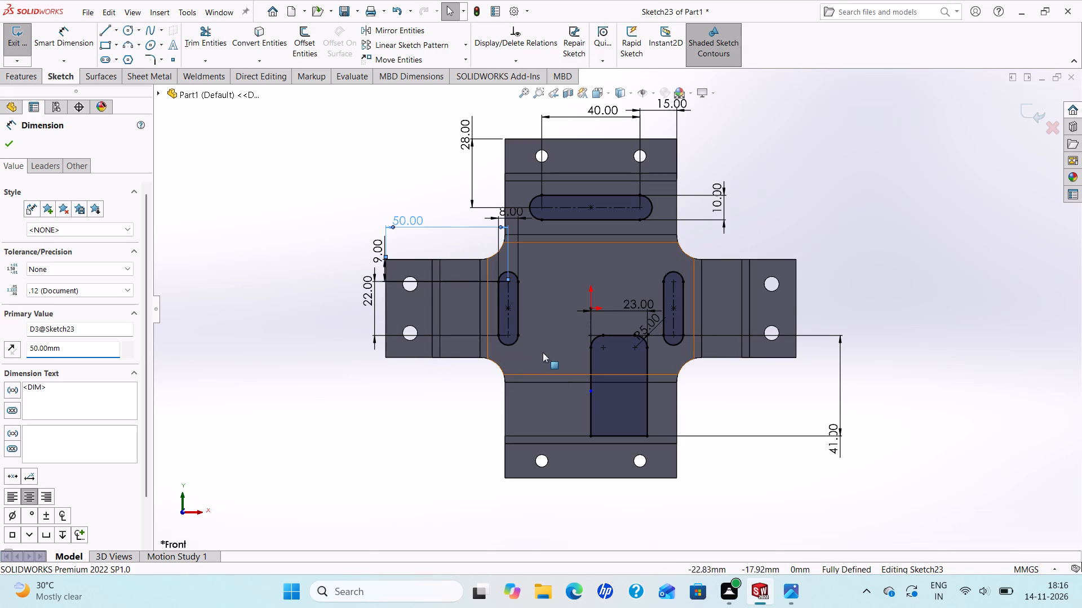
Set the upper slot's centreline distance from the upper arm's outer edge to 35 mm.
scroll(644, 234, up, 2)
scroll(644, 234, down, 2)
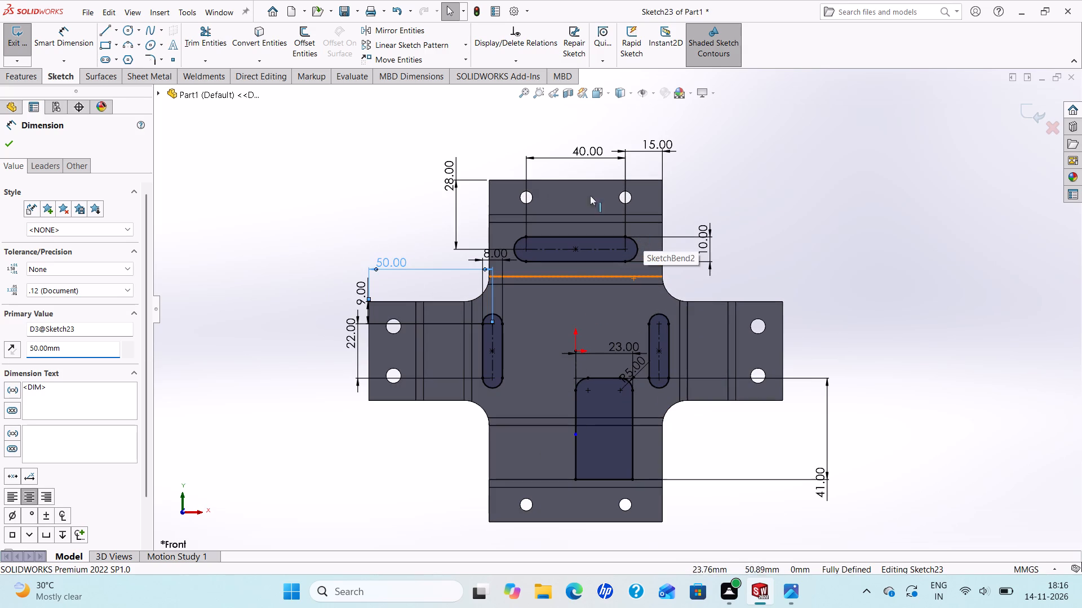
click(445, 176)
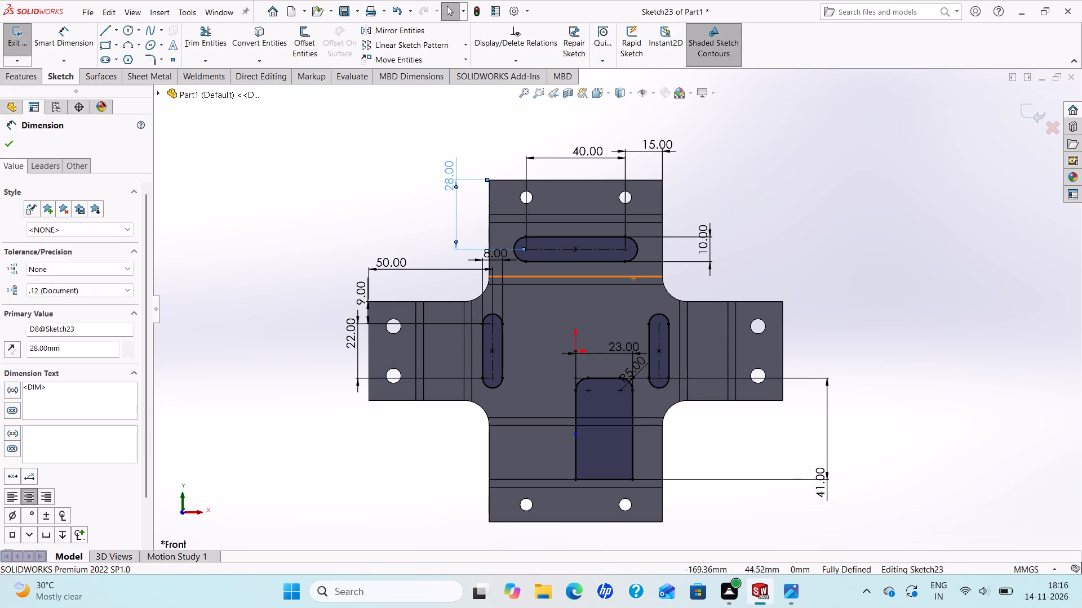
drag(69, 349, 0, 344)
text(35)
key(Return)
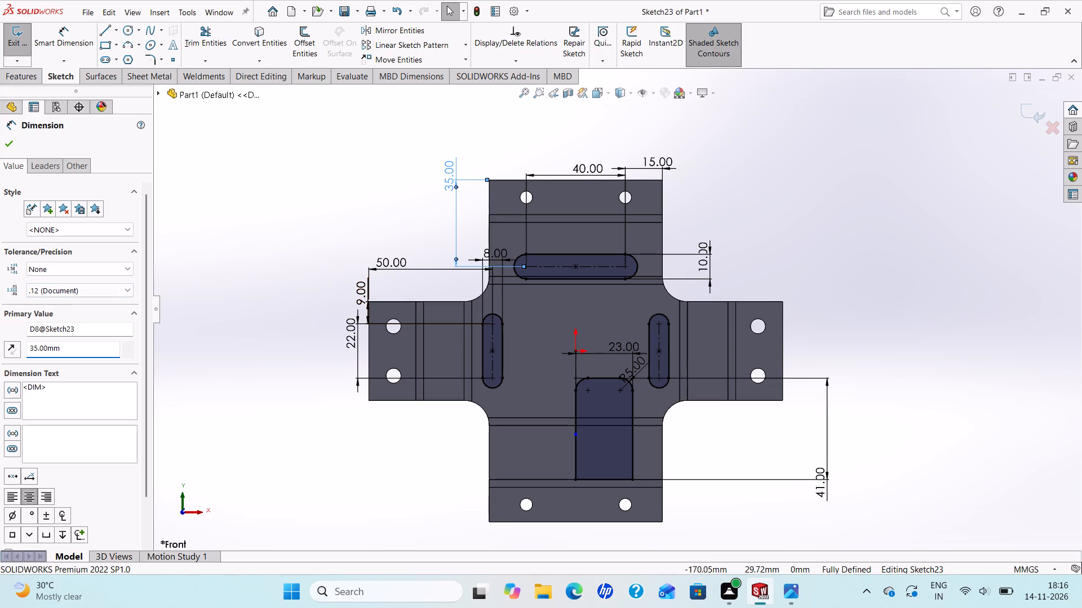
Set the upper slot's centreline distance from the upper arm's outer edge to 40 mm.
drag(65, 348, 0, 346)
text(40)
key(Return)
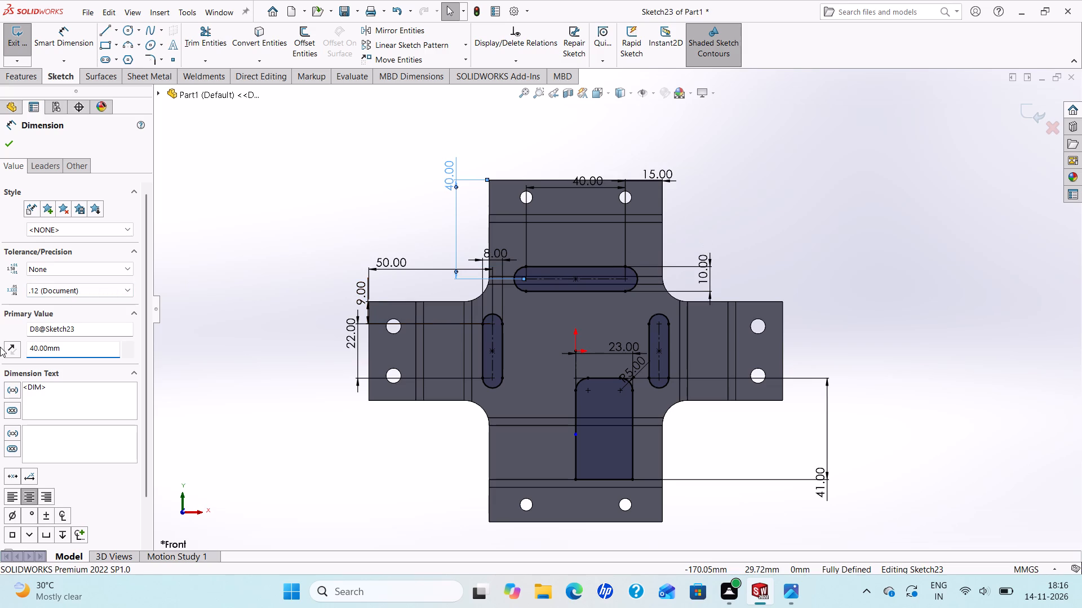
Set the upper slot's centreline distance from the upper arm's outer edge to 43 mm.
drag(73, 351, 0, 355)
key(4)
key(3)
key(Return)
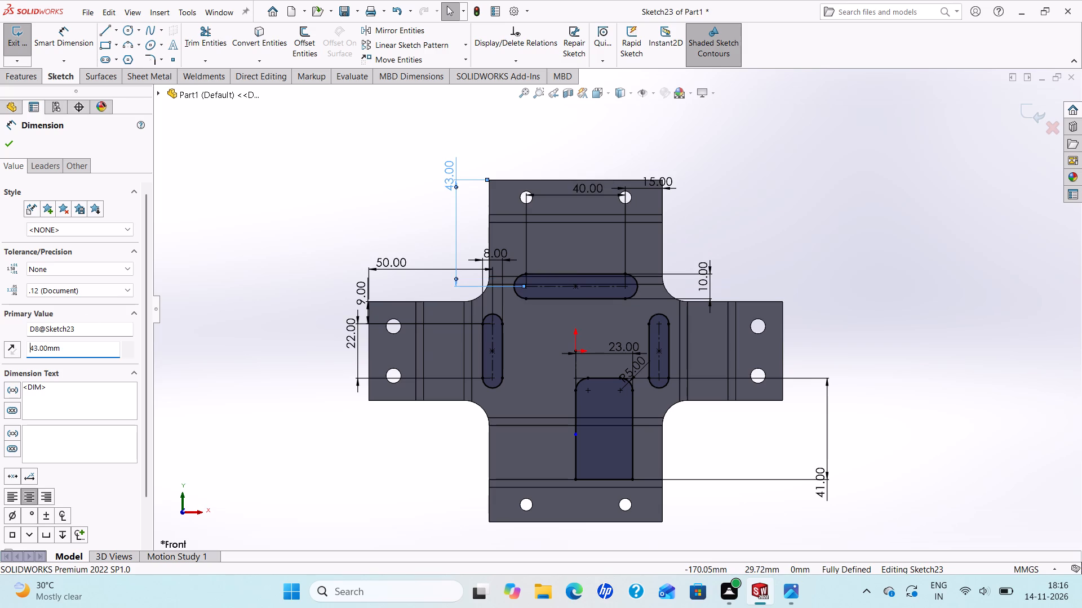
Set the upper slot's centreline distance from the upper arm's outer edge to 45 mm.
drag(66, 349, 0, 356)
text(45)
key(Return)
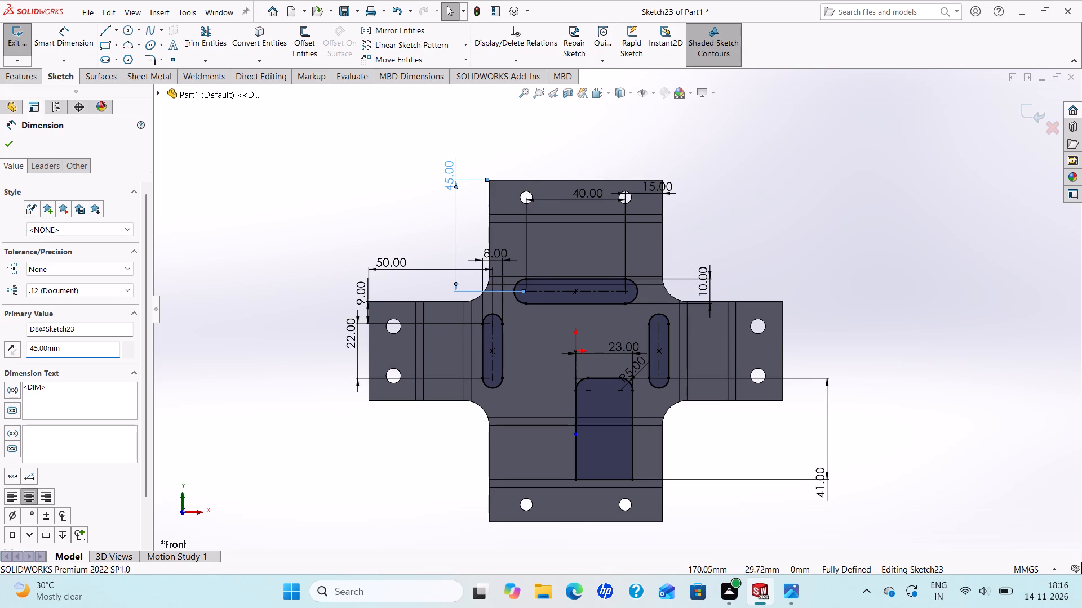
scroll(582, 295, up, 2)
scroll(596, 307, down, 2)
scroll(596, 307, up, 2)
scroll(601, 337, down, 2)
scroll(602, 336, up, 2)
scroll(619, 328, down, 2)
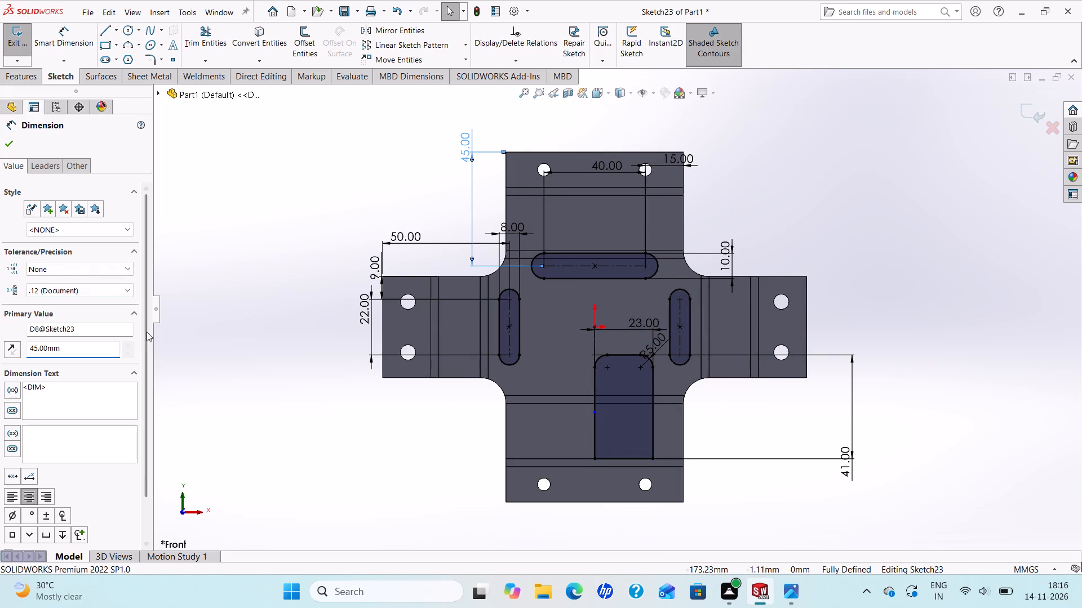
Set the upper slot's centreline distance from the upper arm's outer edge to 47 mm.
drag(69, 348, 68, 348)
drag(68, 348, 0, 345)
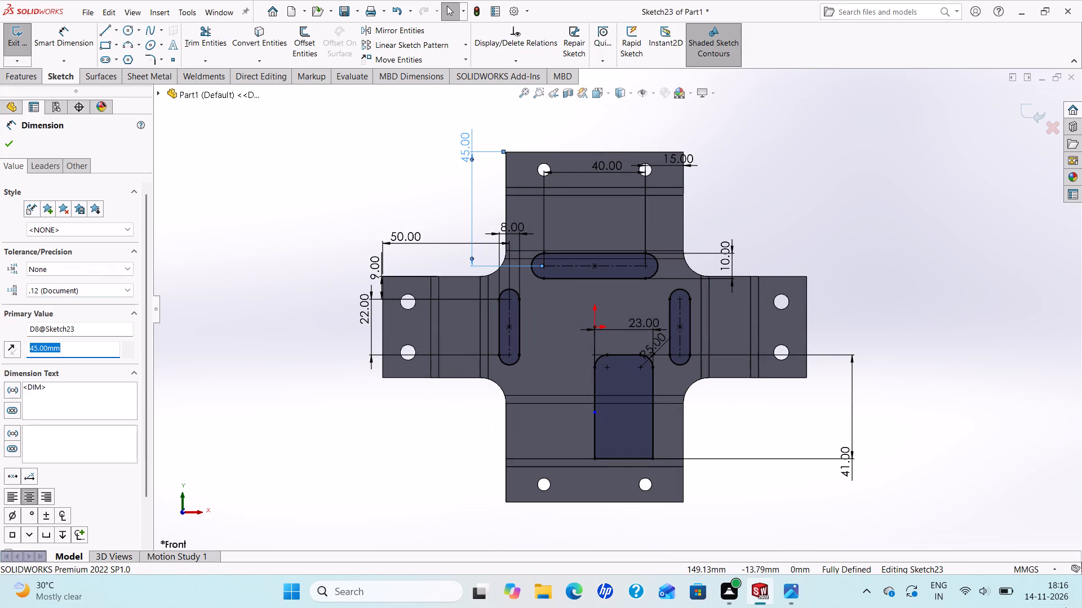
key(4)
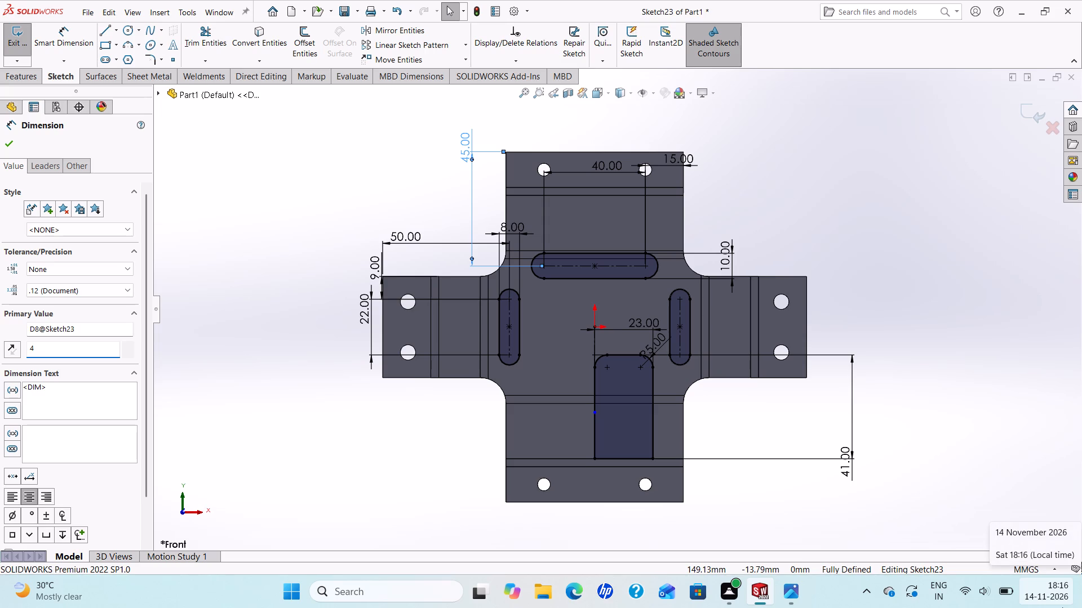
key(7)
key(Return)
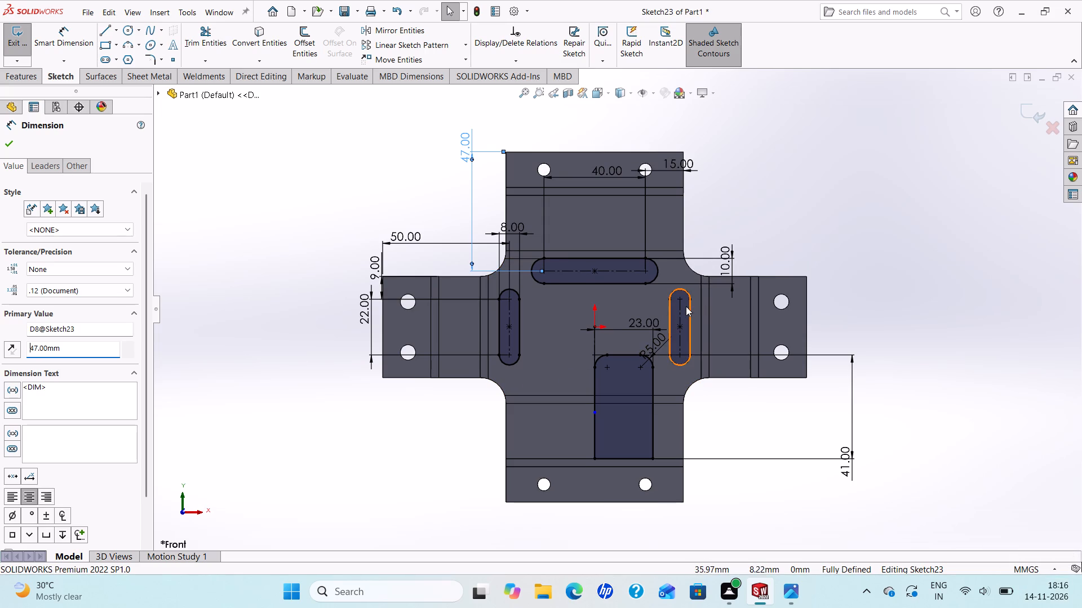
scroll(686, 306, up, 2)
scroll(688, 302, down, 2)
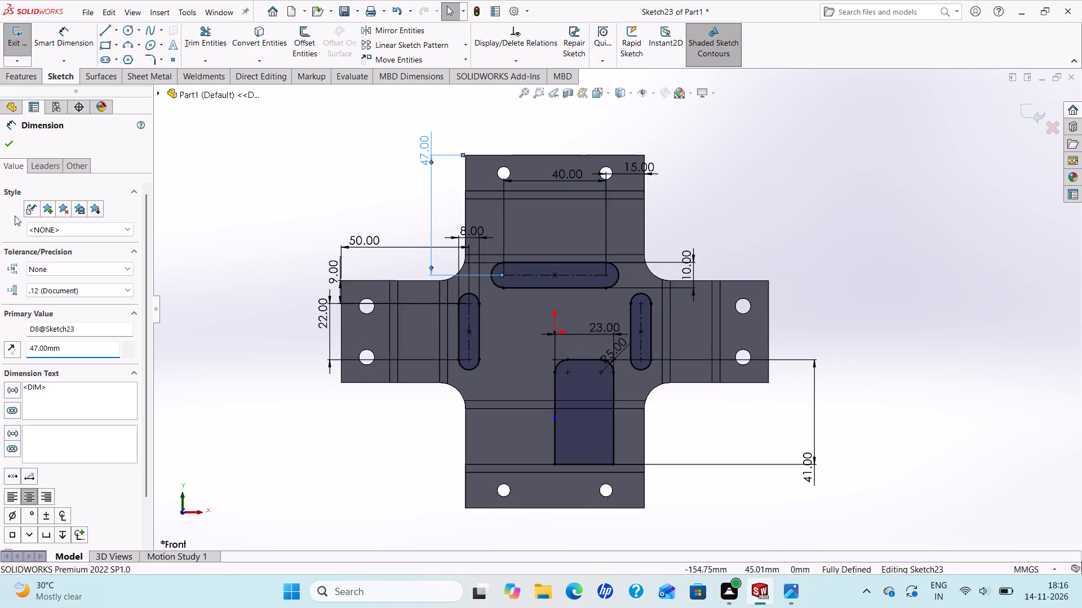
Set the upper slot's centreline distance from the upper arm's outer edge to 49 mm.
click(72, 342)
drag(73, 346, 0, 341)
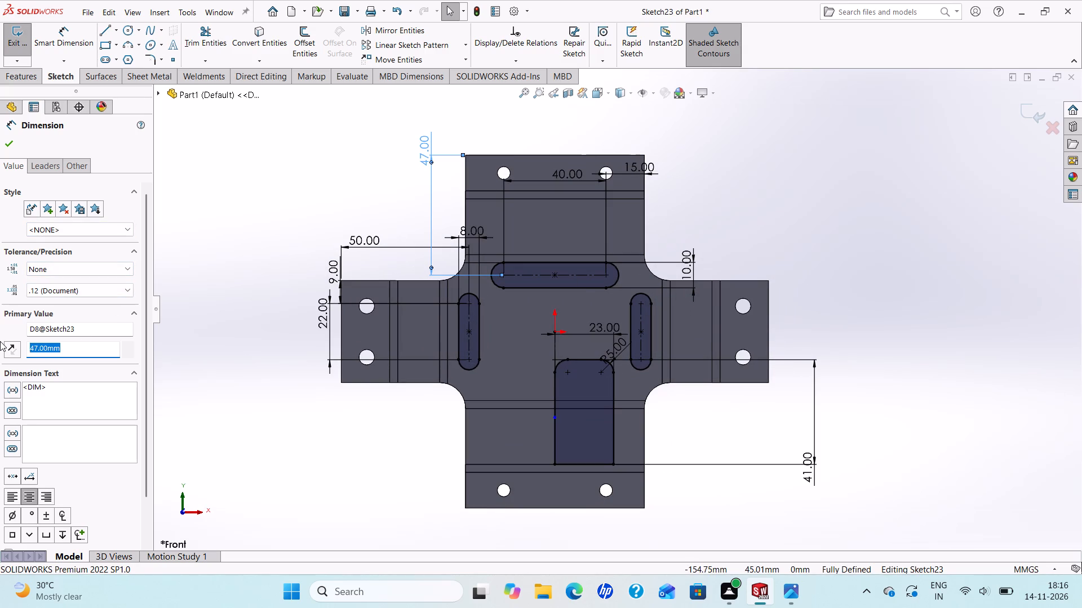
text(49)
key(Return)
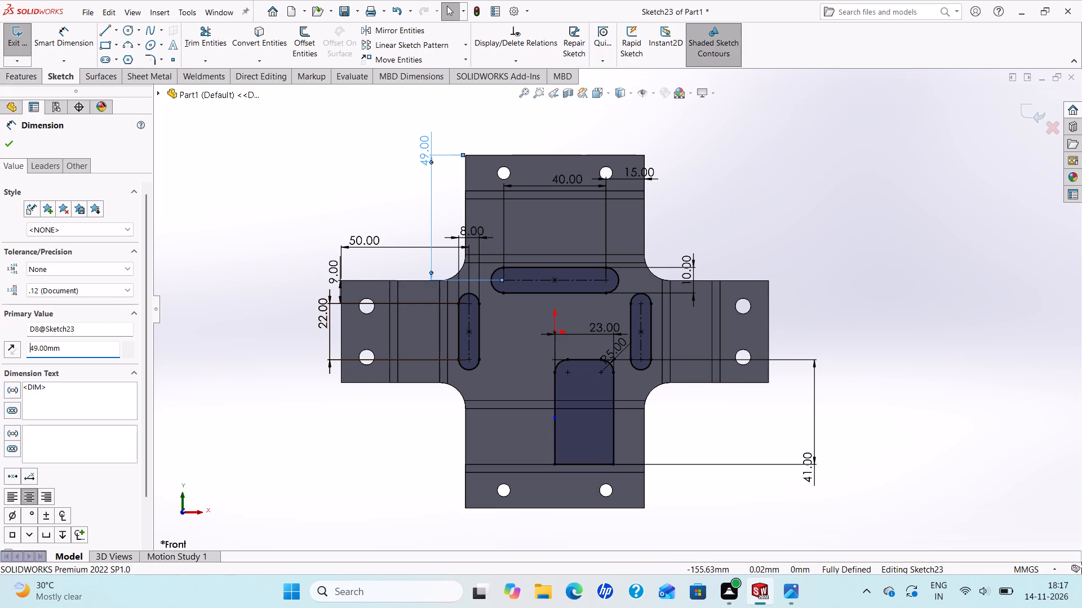
Set the upper slot's centreline distance from the upper arm's outer edge to 50 mm.
drag(82, 344, 0, 343)
text(50)
key(Return)
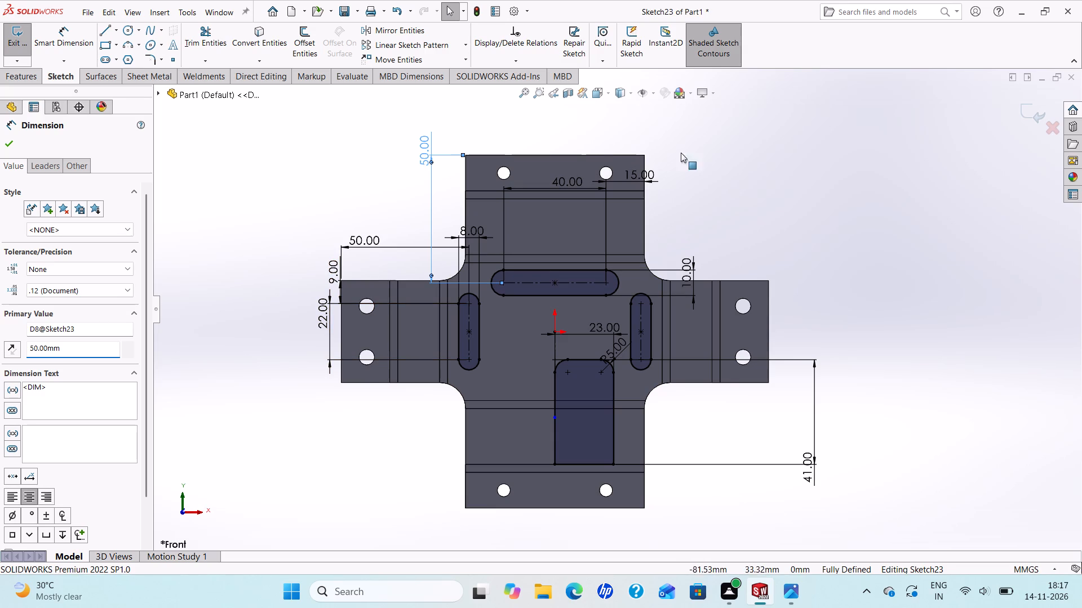
Set the upper slot's centre-to-centre length to 35 mm and close the dimension settings.
click(564, 177)
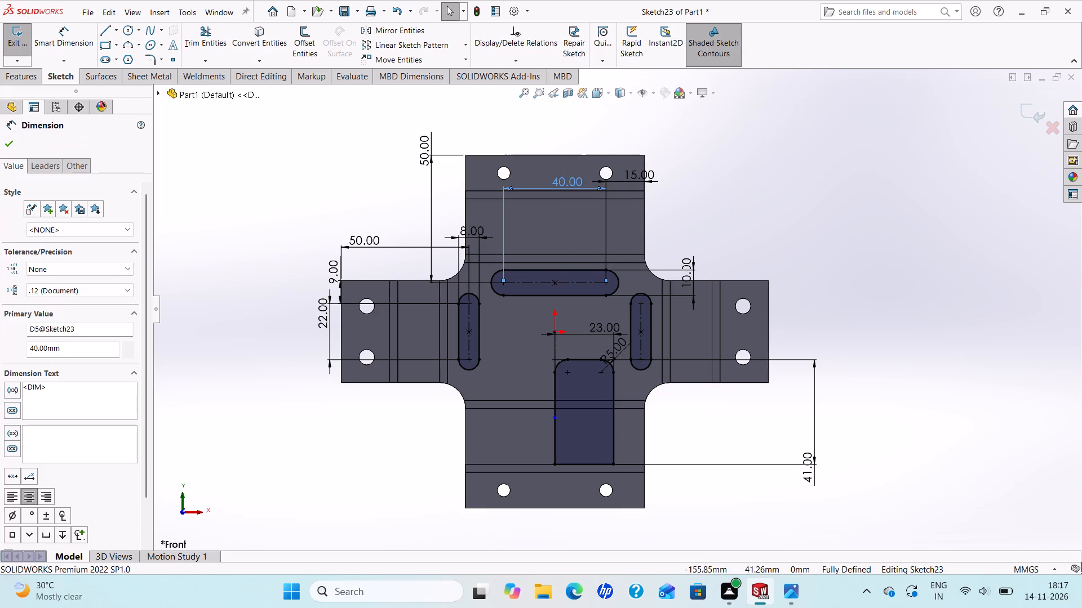
drag(66, 354, 46, 345)
drag(46, 345, 0, 343)
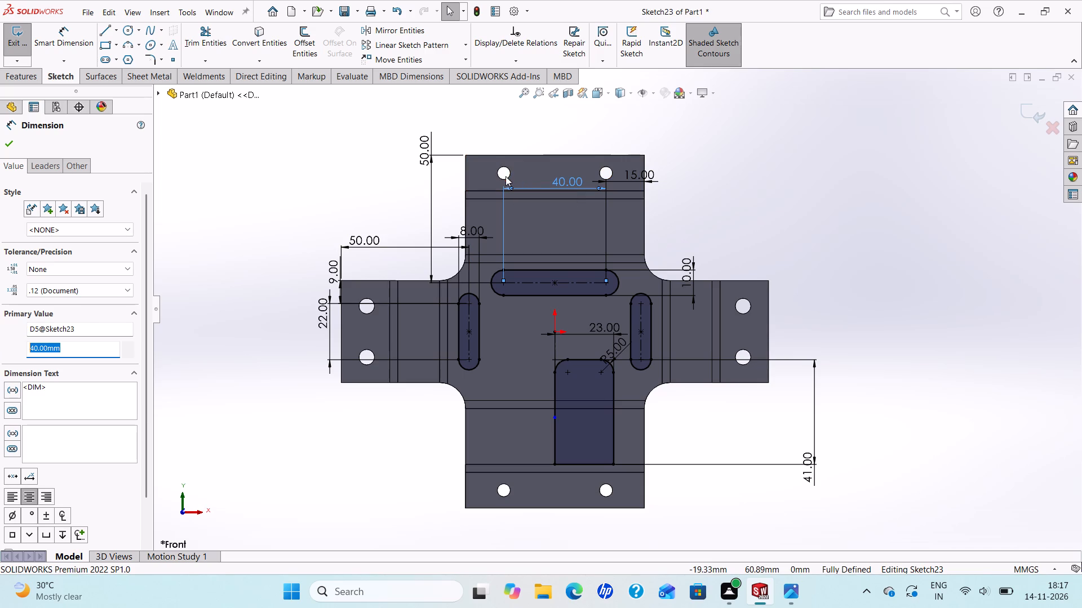
text(35)
key(Return)
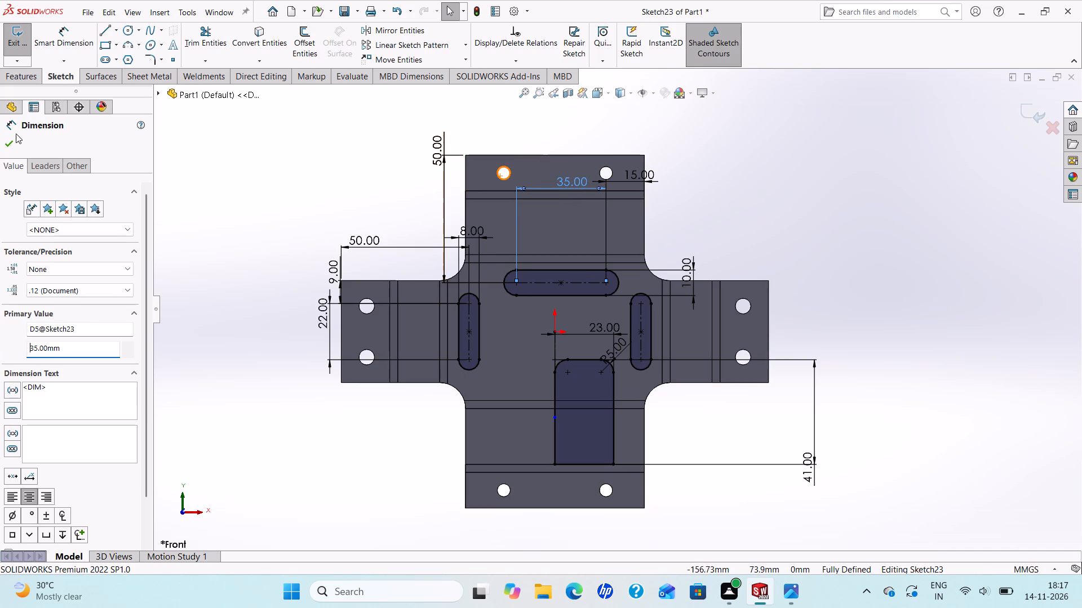
click(0, 151)
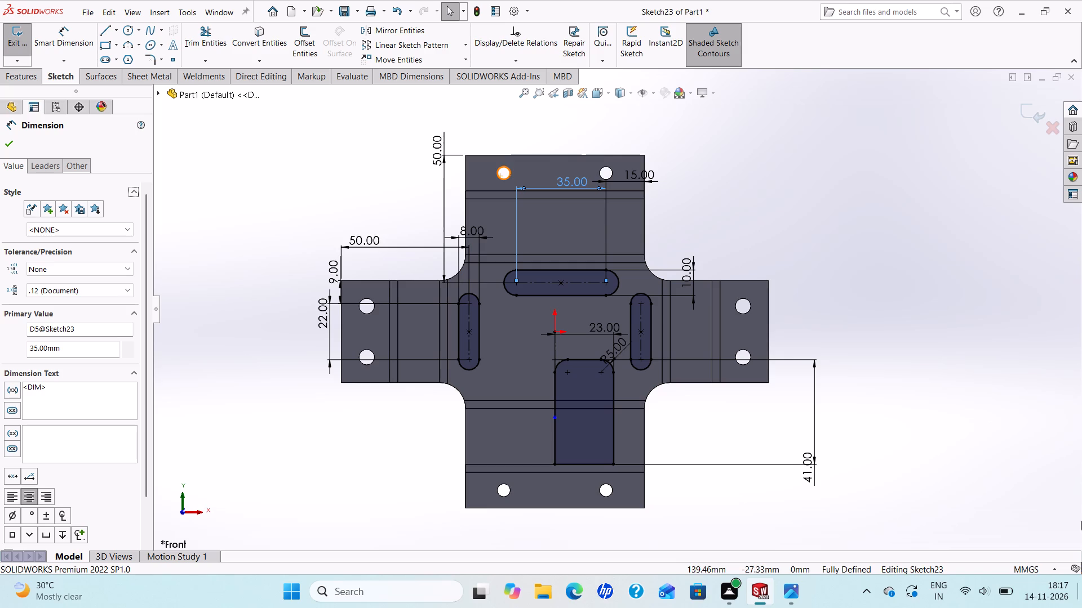
click(3, 145)
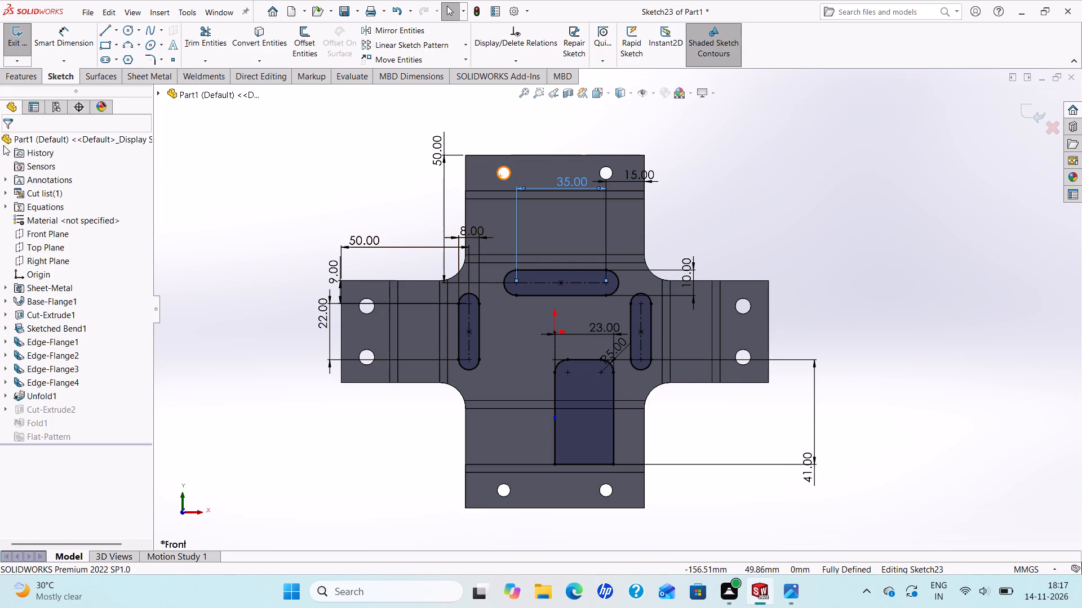
Check the distance from the upper slot's left arc centre to the upper arm's left edge with a trial dimension, and discard it.
click(82, 46)
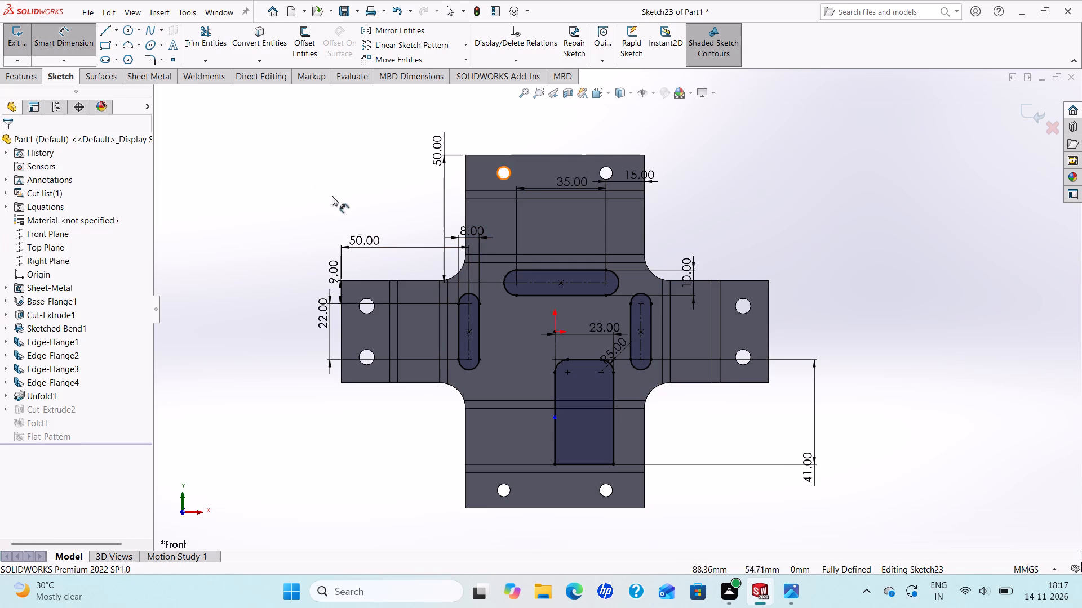
click(520, 283)
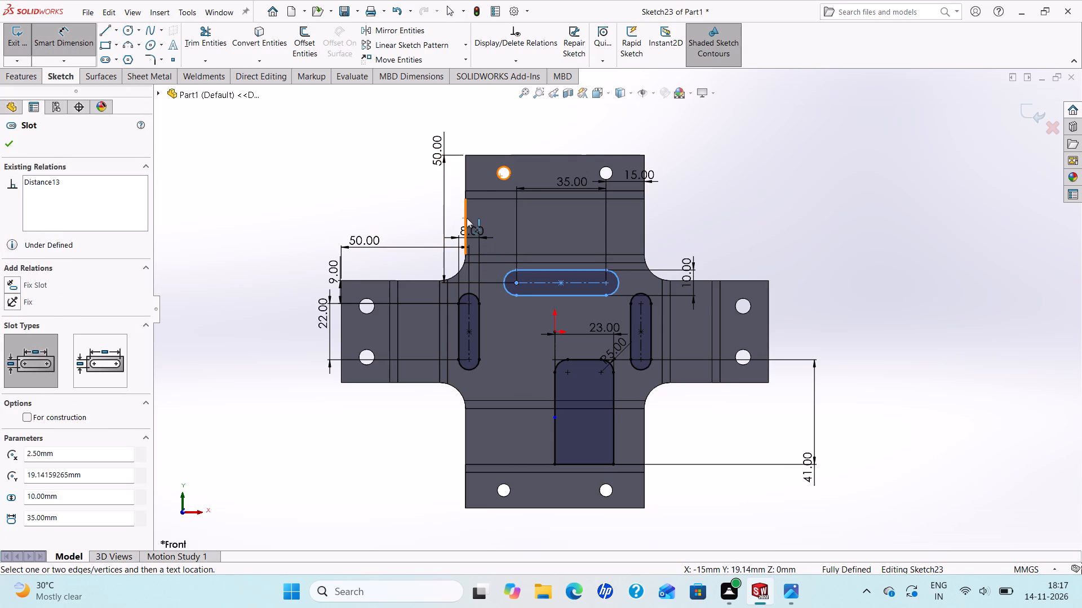
click(467, 218)
click(487, 135)
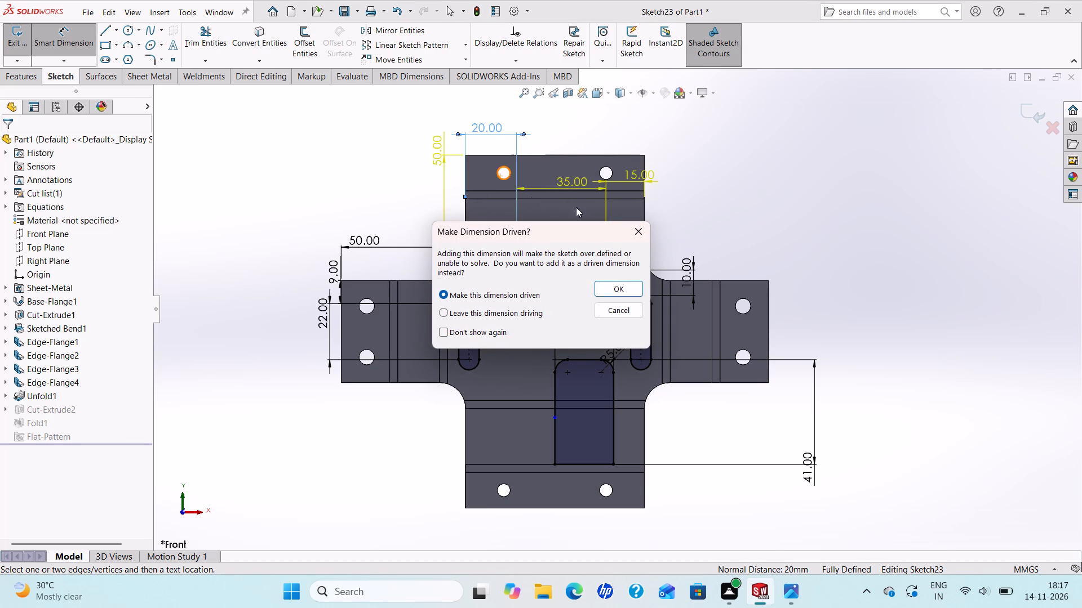
click(608, 314)
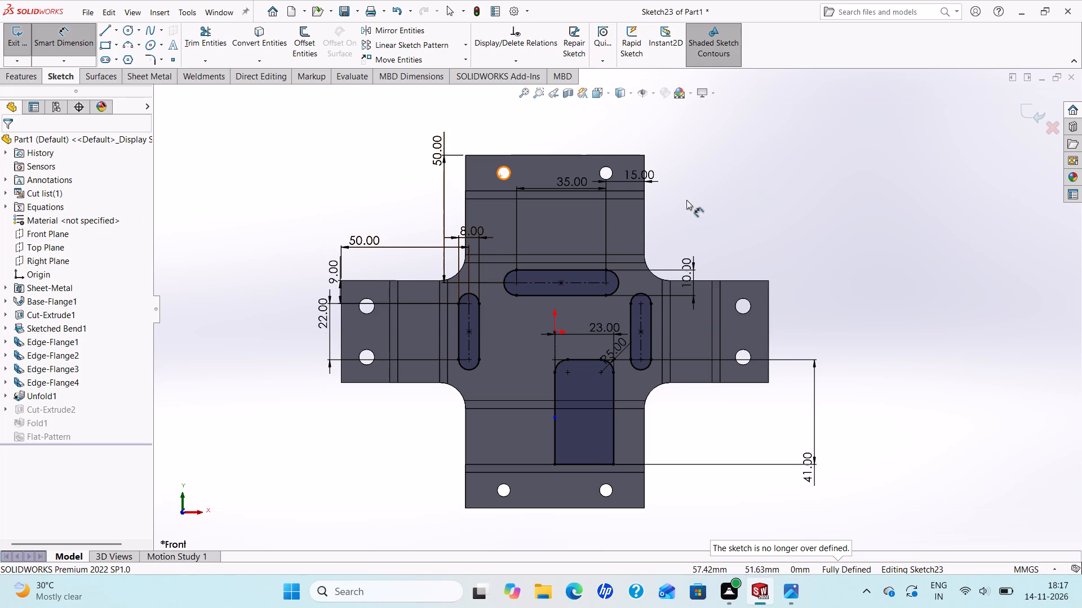
Set the distance from the upper slot's right arc centre to the upper arm's right edge to 17.5 mm.
click(636, 175)
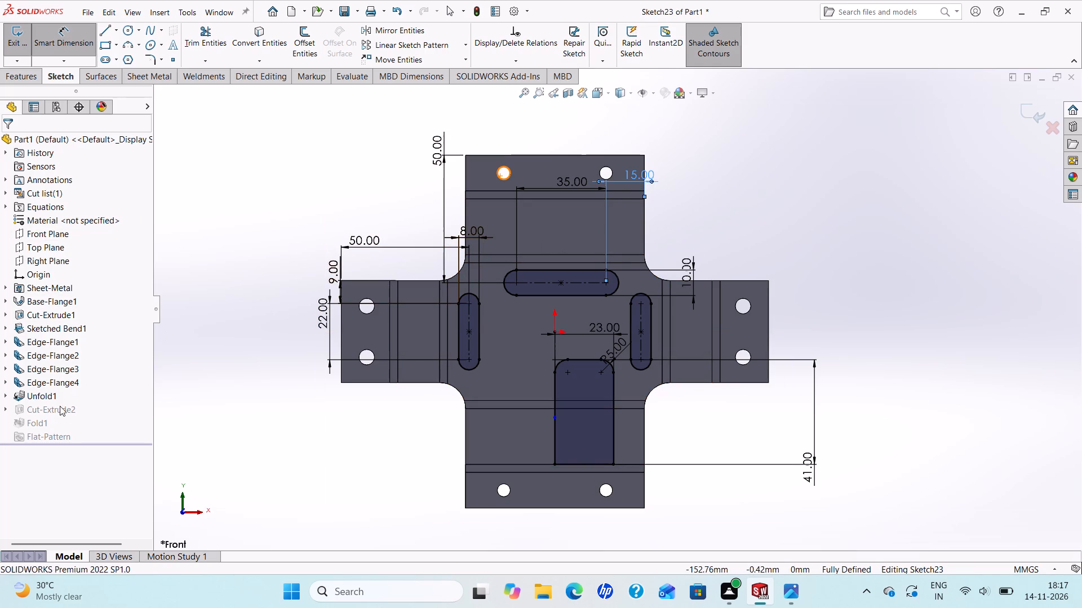
drag(73, 348, 42, 339)
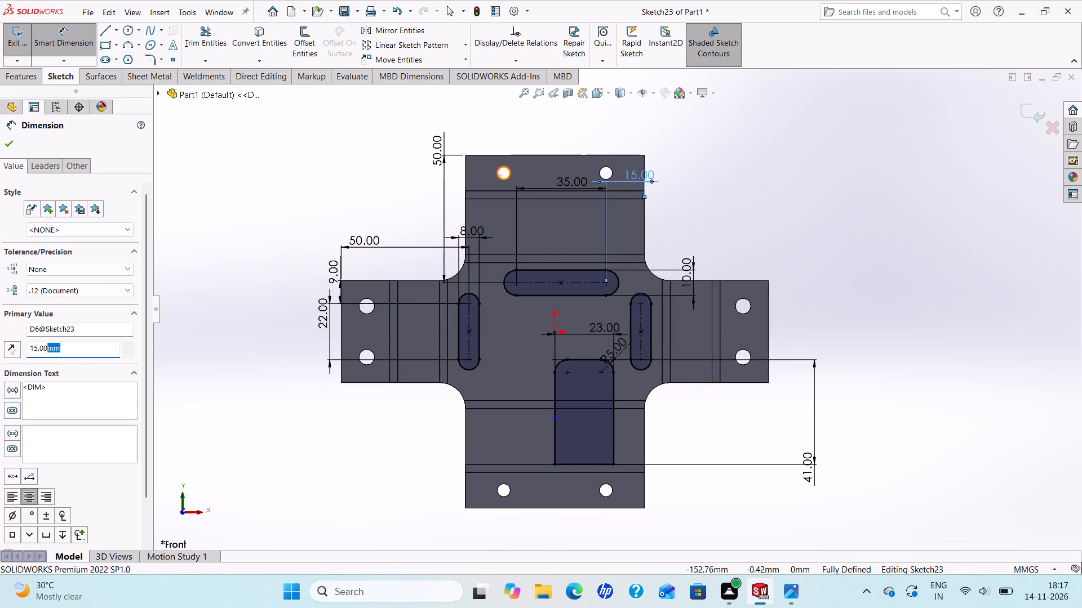
drag(42, 339, 0, 321)
text(17.5)
key(Return)
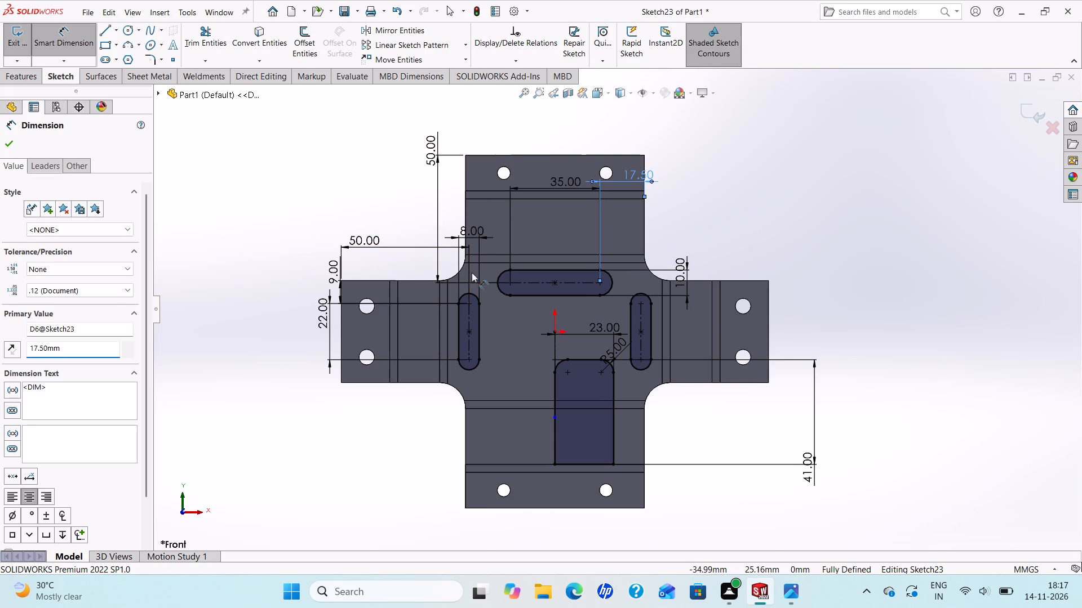
Recheck the upper slot's left arc centre distance from the upper arm's left edge with a trial dimension, and discard it.
click(512, 284)
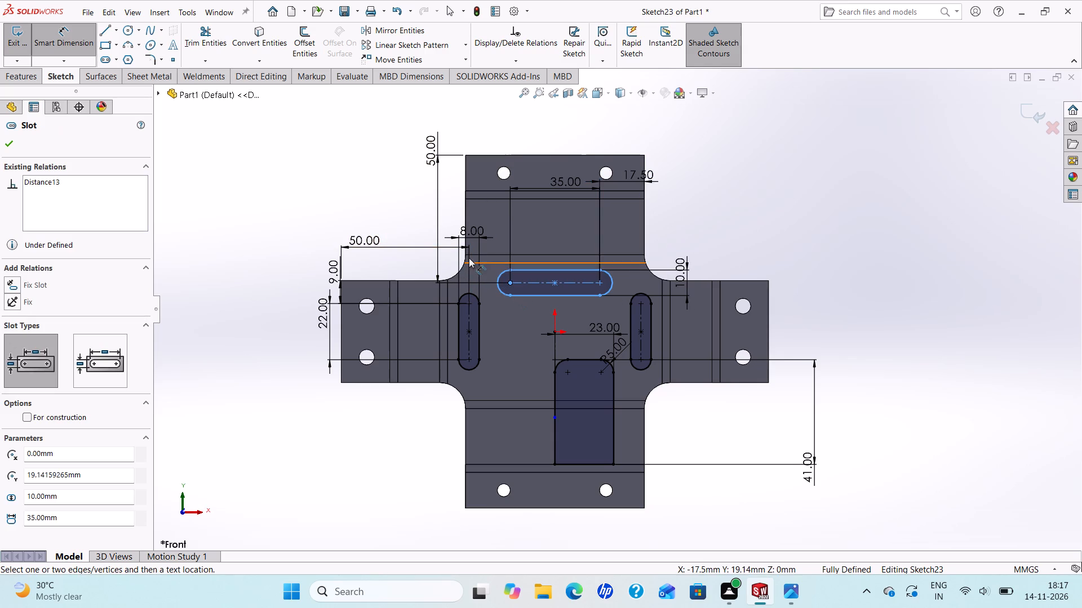
click(463, 225)
click(464, 221)
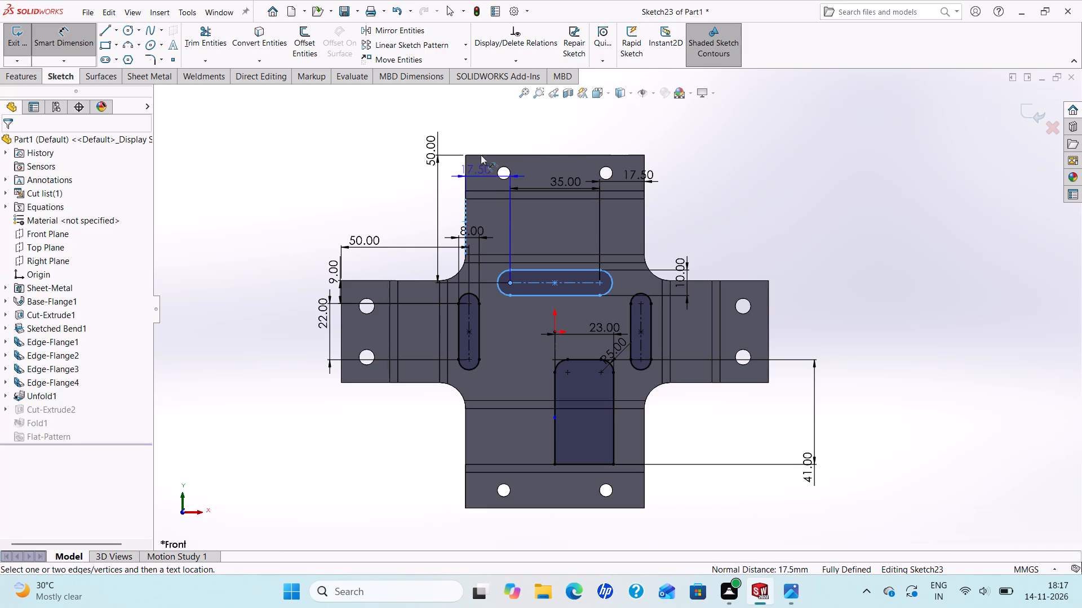
click(490, 124)
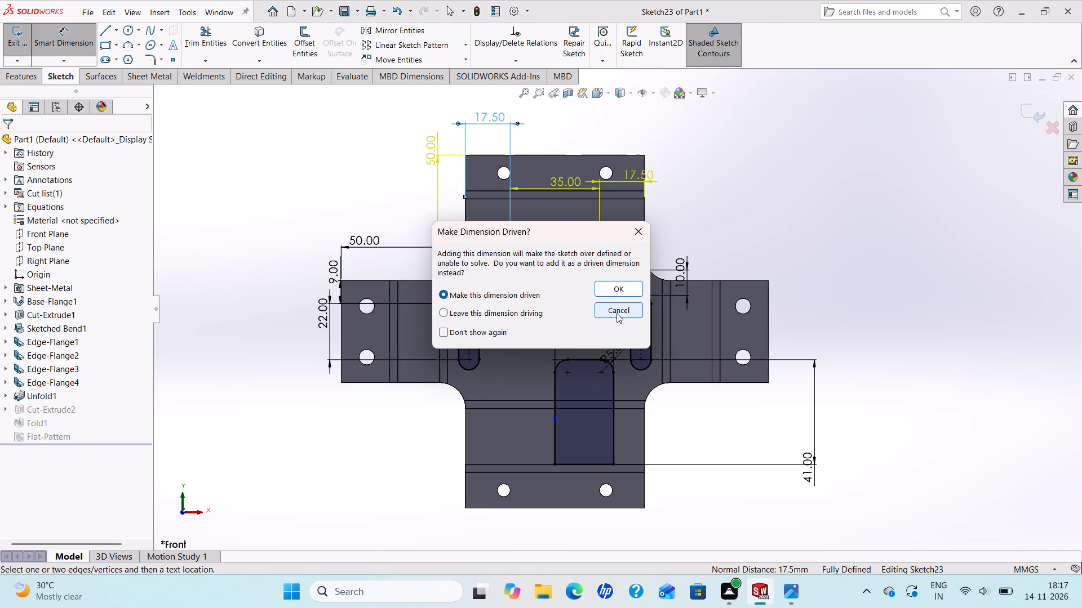
click(616, 314)
Exit the slot cut's sketch to rebuild the folded bracket, and inspect the repositioned slots and cutout.
click(16, 44)
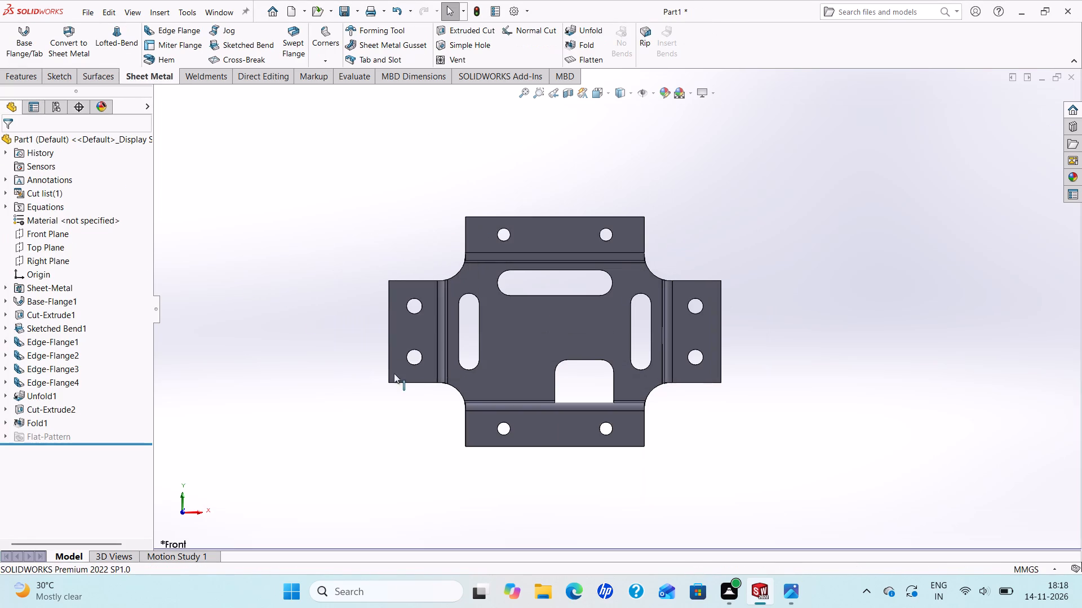
middle_drag(441, 370, 482, 320)
scroll(441, 370, up, 1)
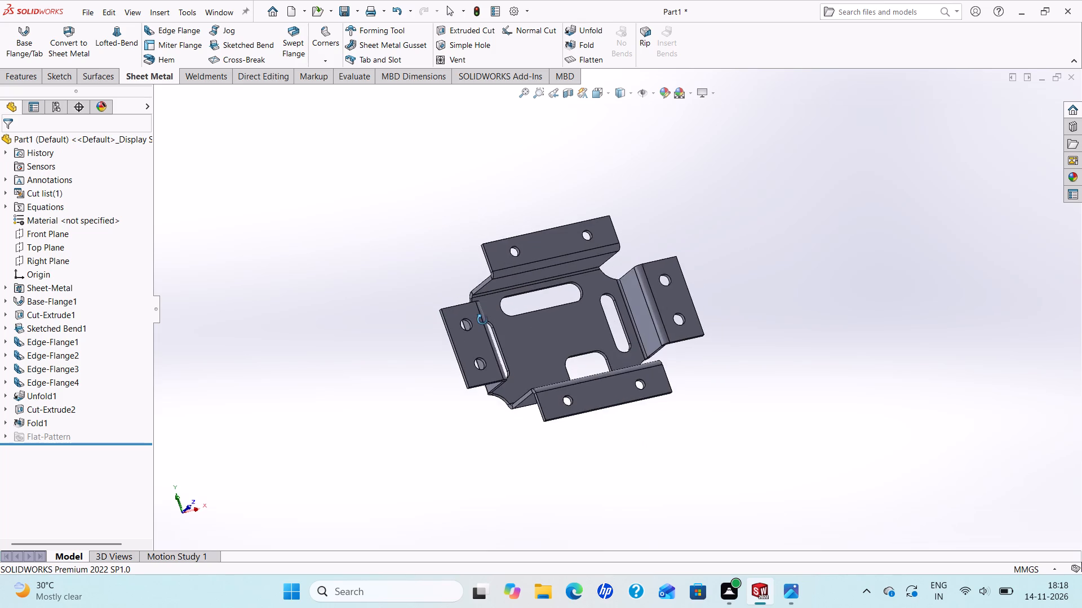
middle_drag(482, 320, 460, 299)
scroll(549, 323, up, 1)
scroll(572, 335, down, 1)
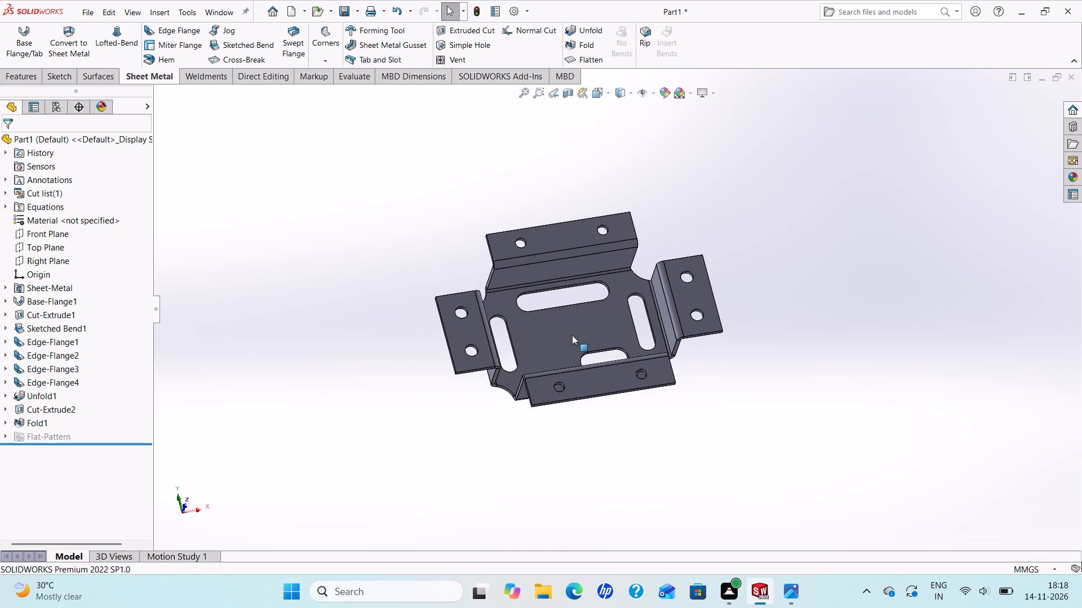
Reopen the slot cut's sketch and delete the upper slot's 17.5 mm dimension to the upper arm's right edge.
scroll(572, 335, down, 1)
click(791, 593)
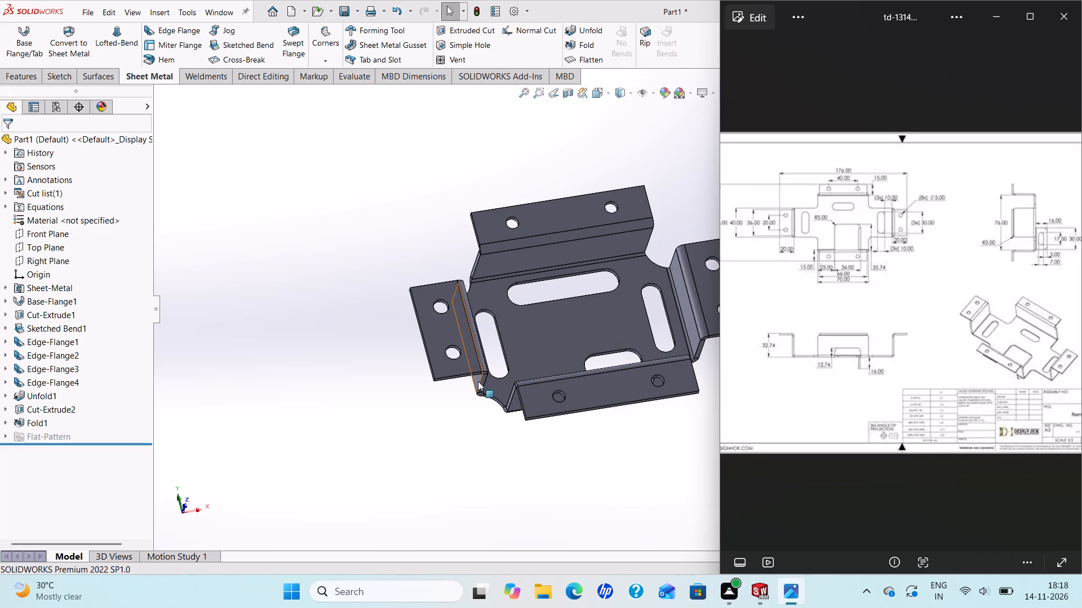
scroll(526, 356, up, 3)
scroll(677, 328, down, 2)
scroll(672, 323, up, 2)
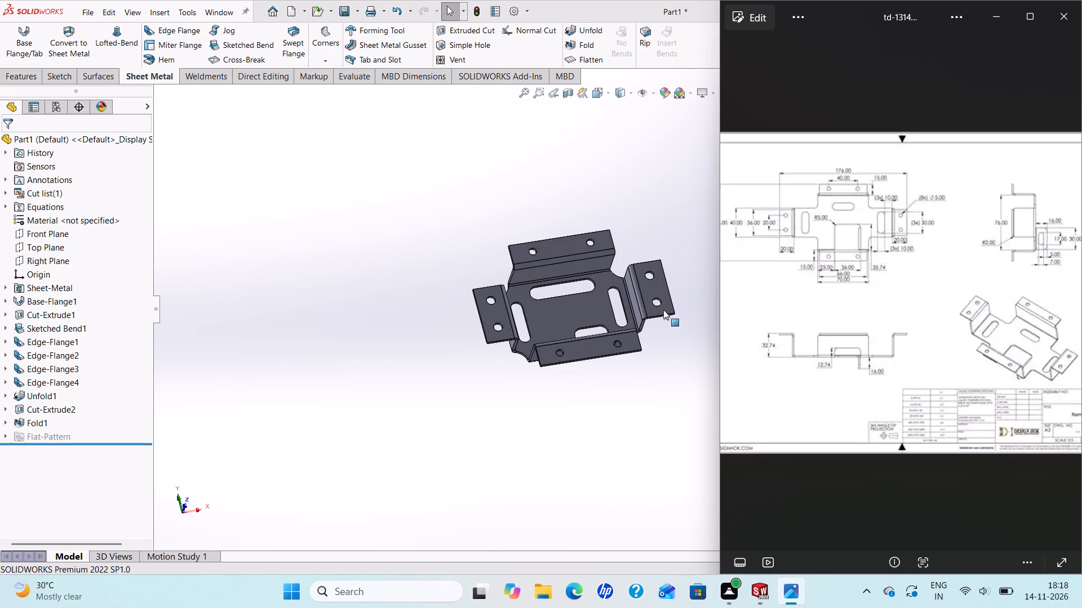
scroll(663, 309, down, 1)
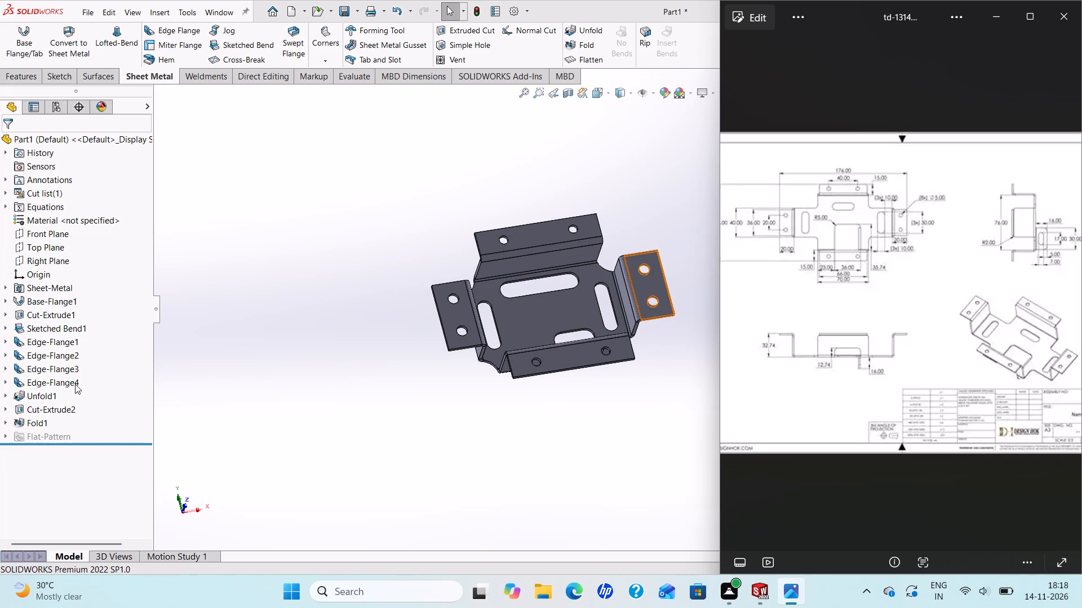
right_click(54, 408)
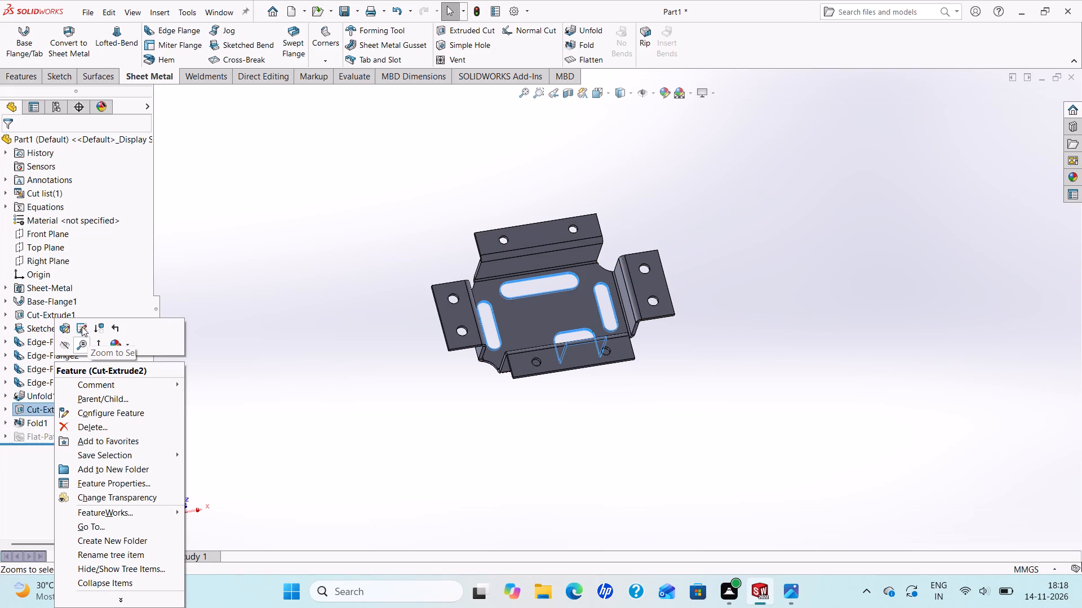
click(82, 327)
scroll(502, 311, up, 2)
scroll(741, 196, down, 1)
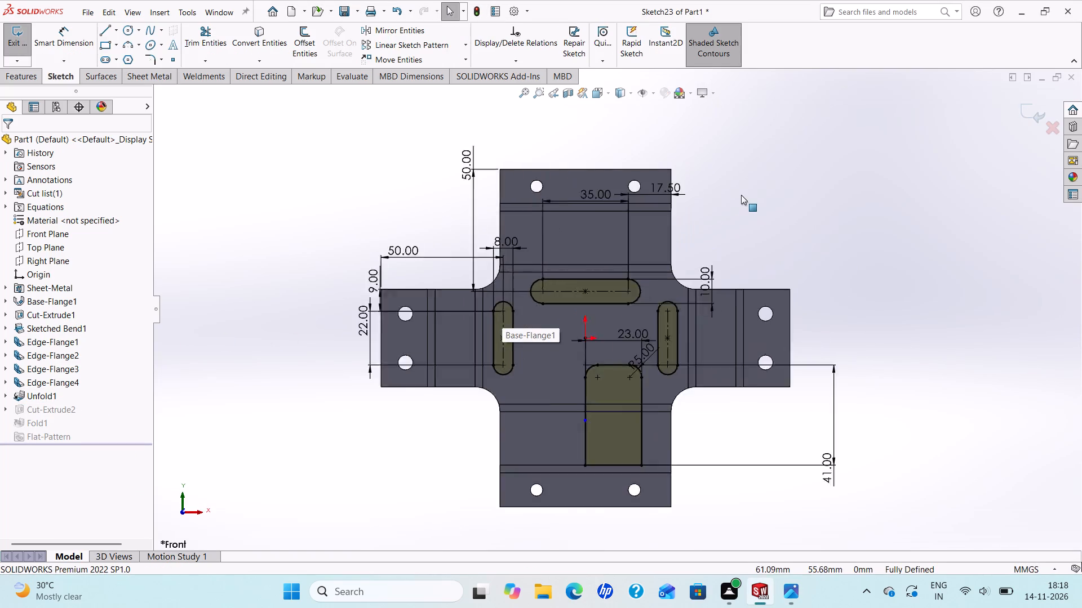
scroll(741, 195, down, 1)
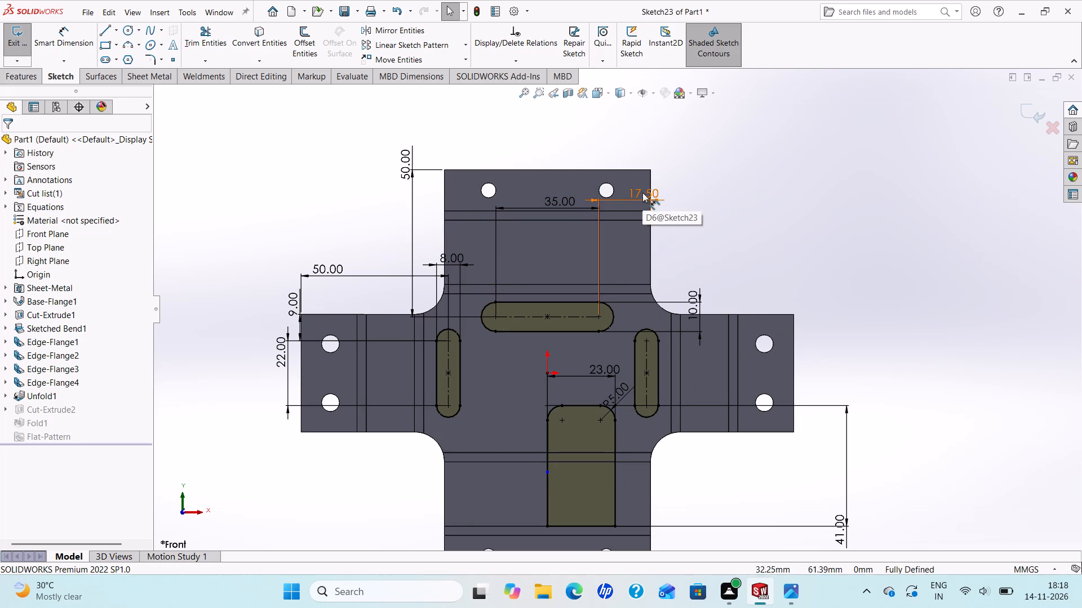
click(642, 193)
key(Delete)
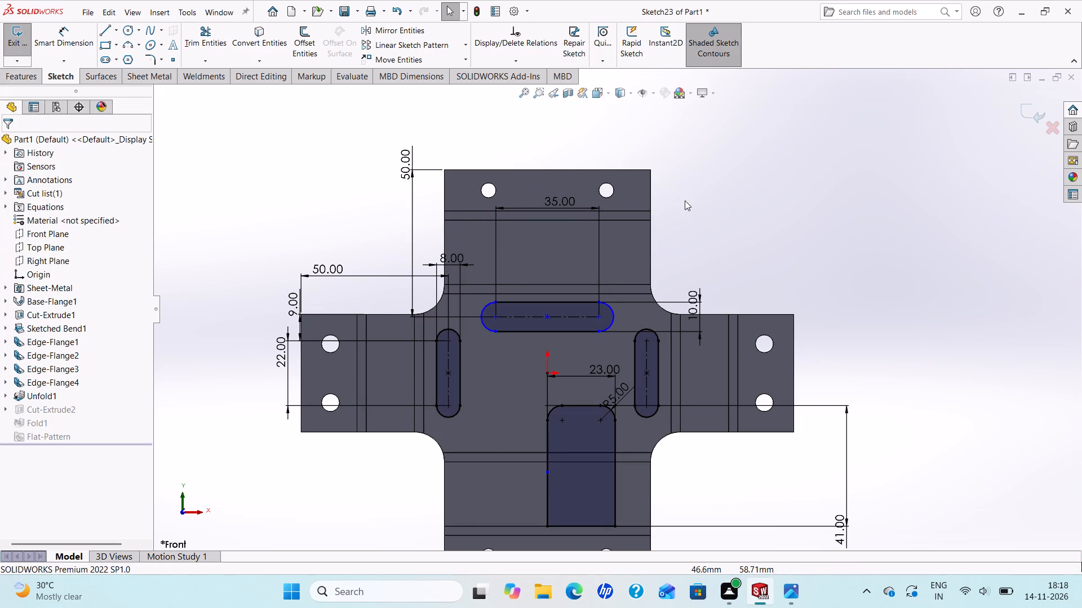
Set the upper slot's centre-to-centre length to 20 mm.
click(553, 205)
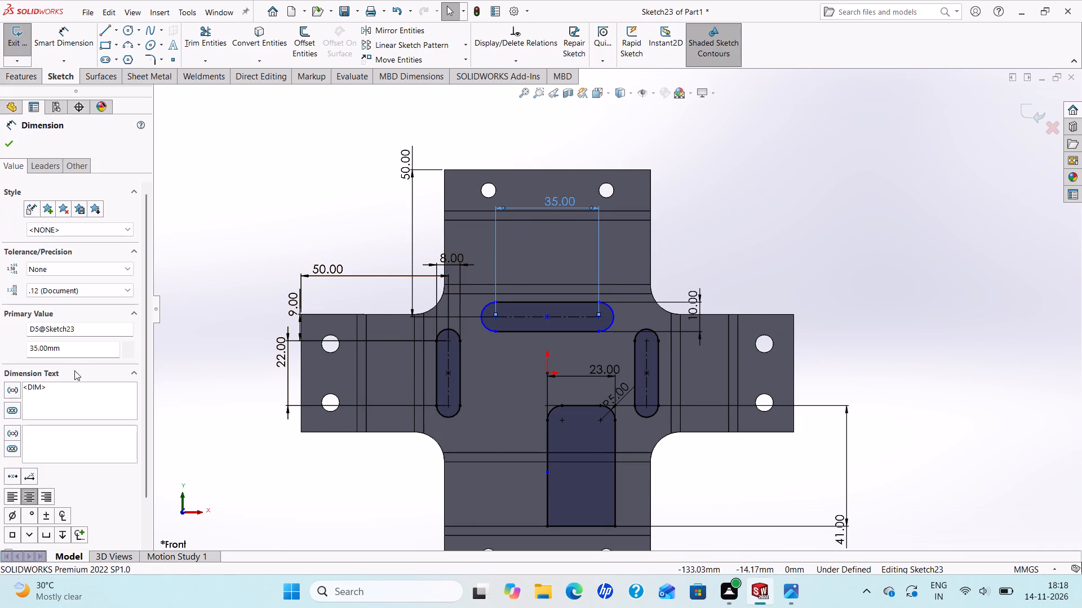
drag(74, 350, 0, 352)
text(20)
key(Return)
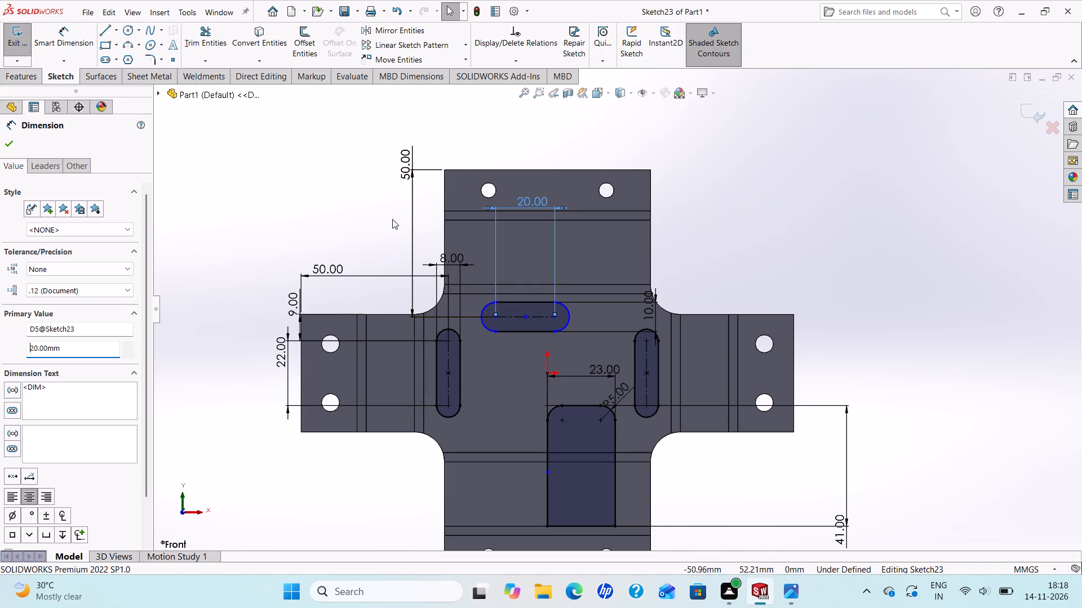
click(583, 169)
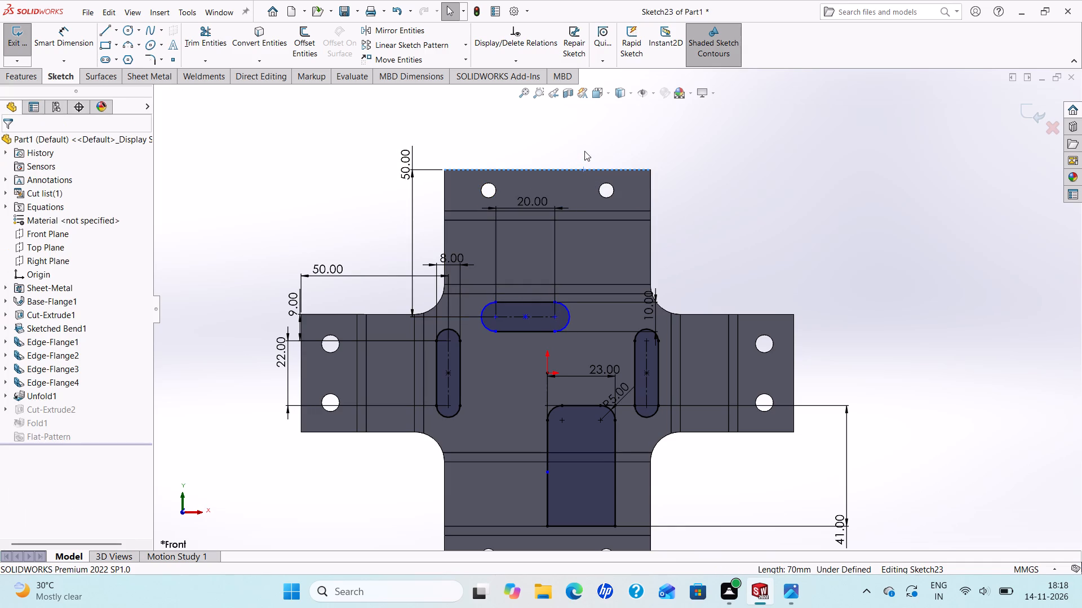
key(Escape)
Dimension the upper slot's right arc centre from the upper arm's right edge at 30 mm.
click(82, 34)
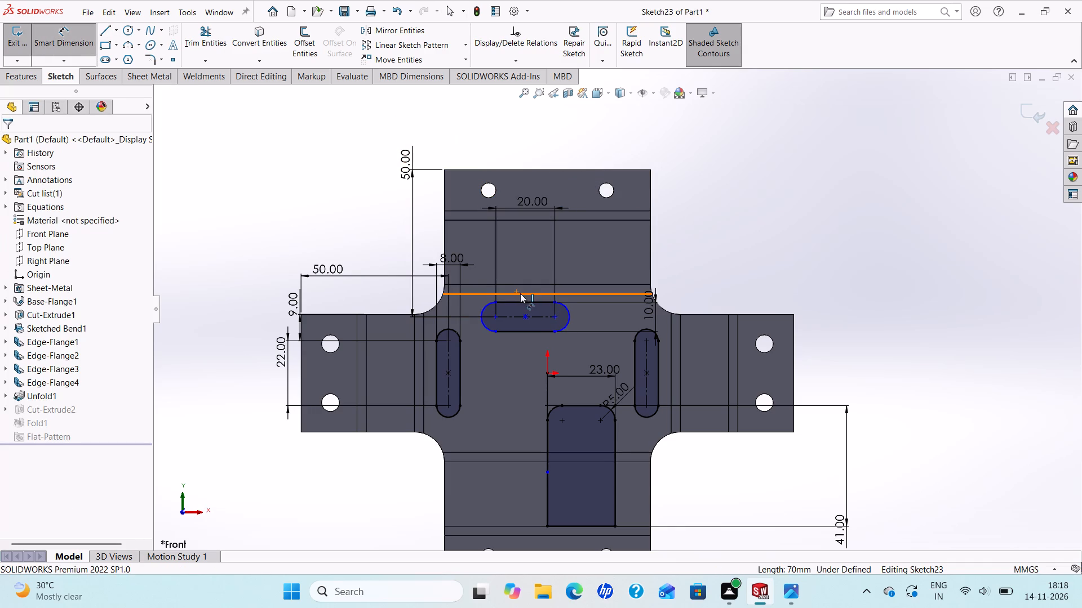
click(556, 318)
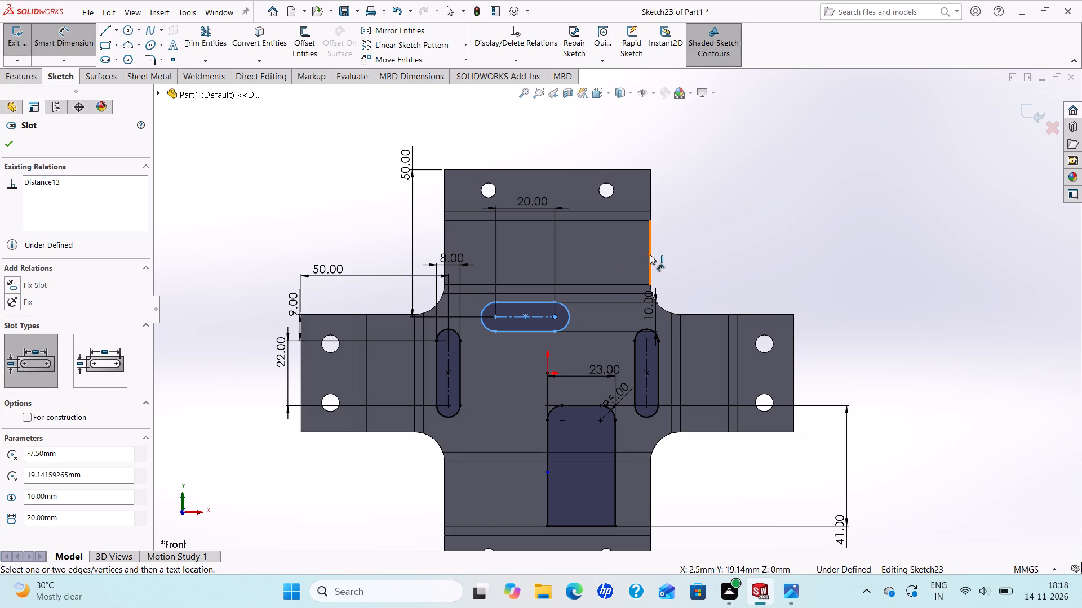
click(650, 254)
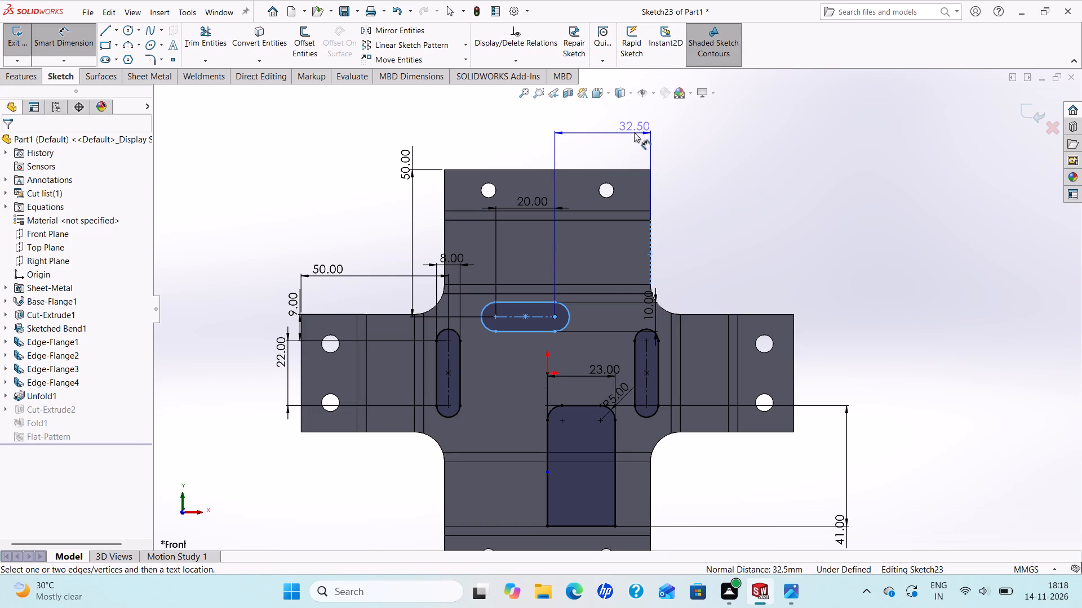
click(634, 132)
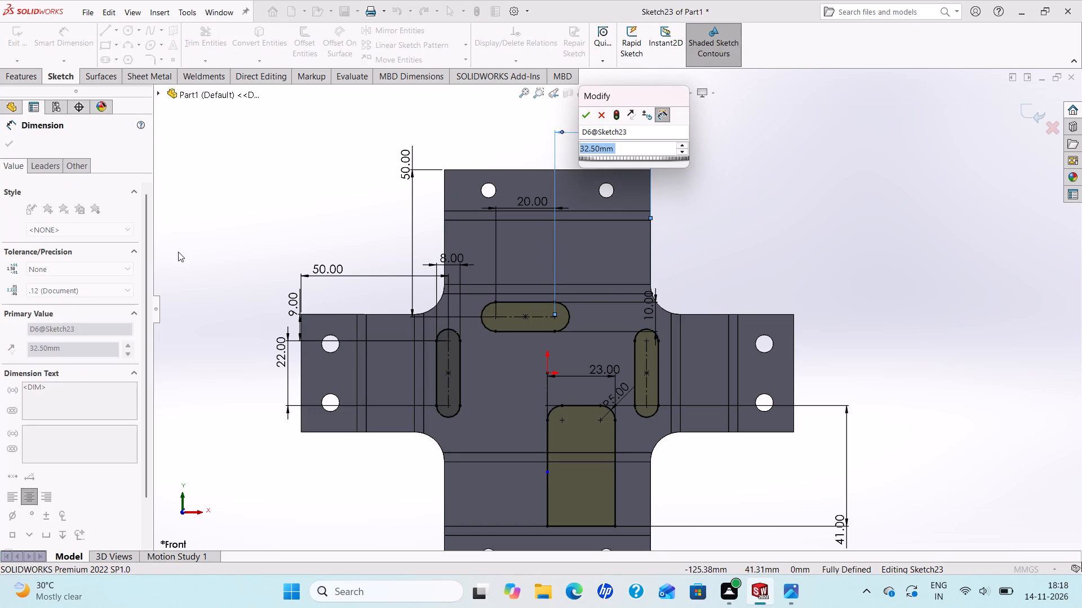
text(30)
key(Return)
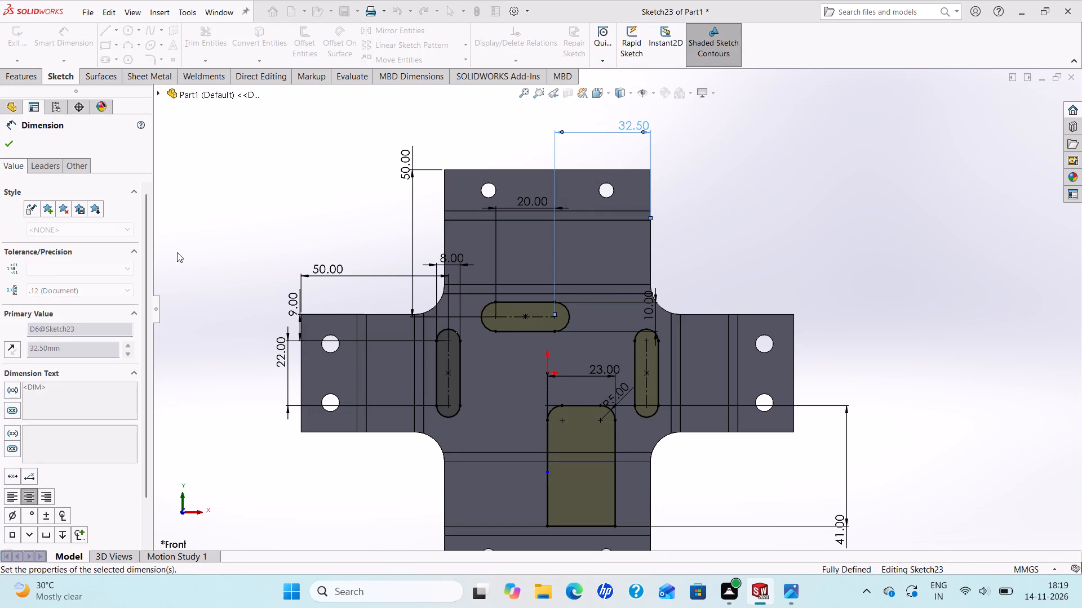
Check the upper slot's left arc centre distance from the upper arm's left edge with a trial dimension, and discard it.
click(503, 319)
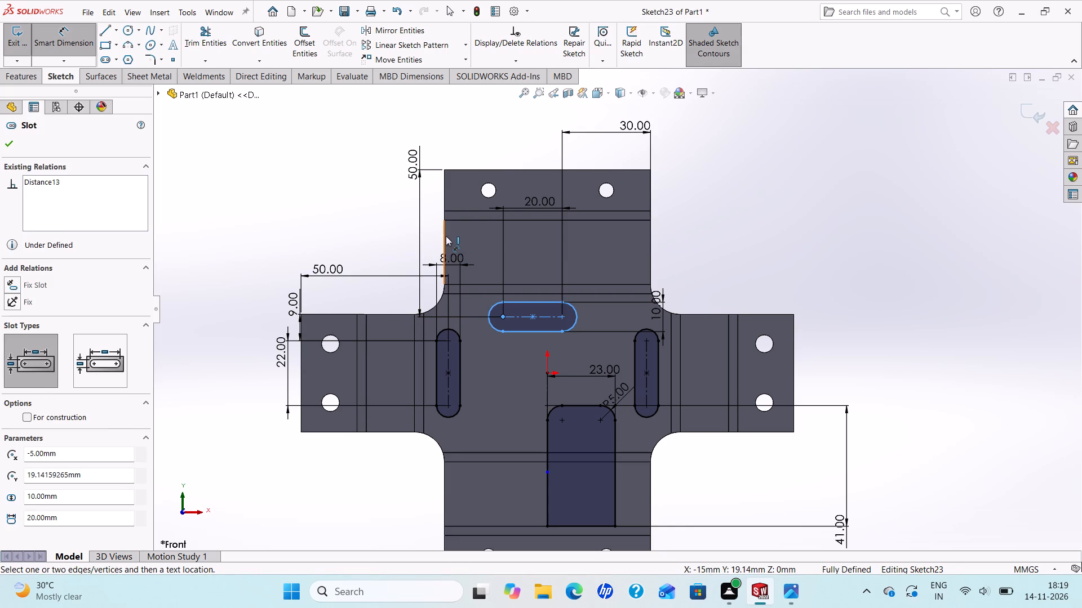
click(446, 236)
click(493, 122)
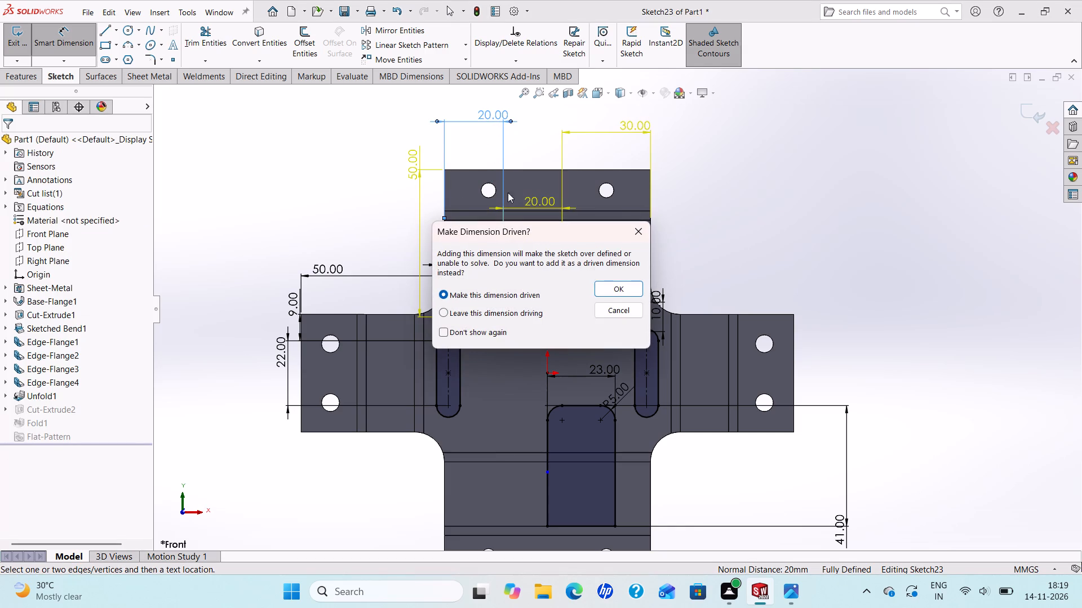
click(606, 309)
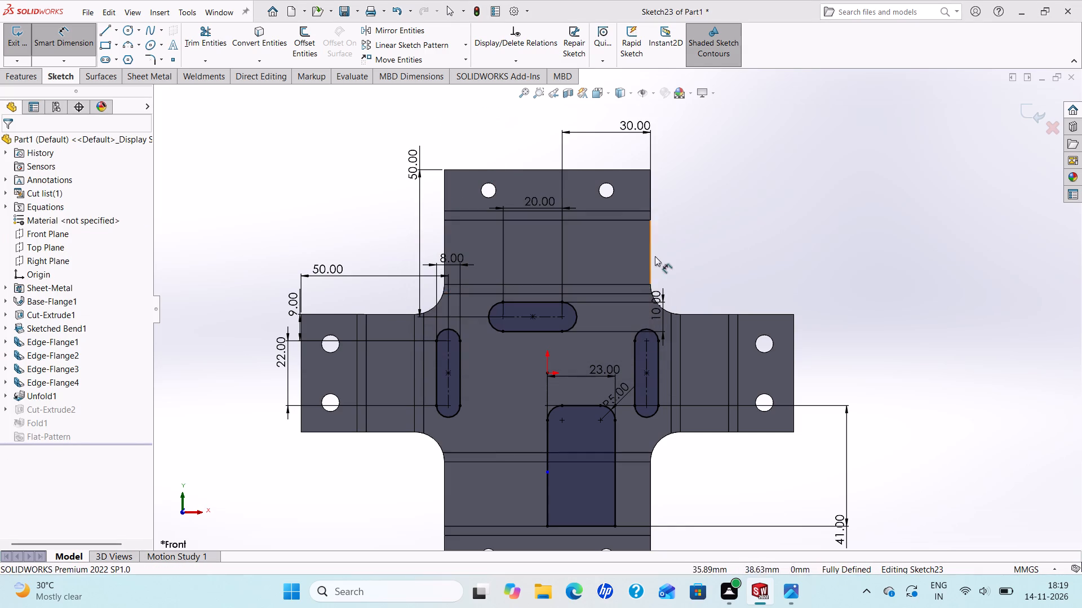
Set the distance from the upper slot's right arc centre to the upper arm's right edge to 25 mm.
click(634, 129)
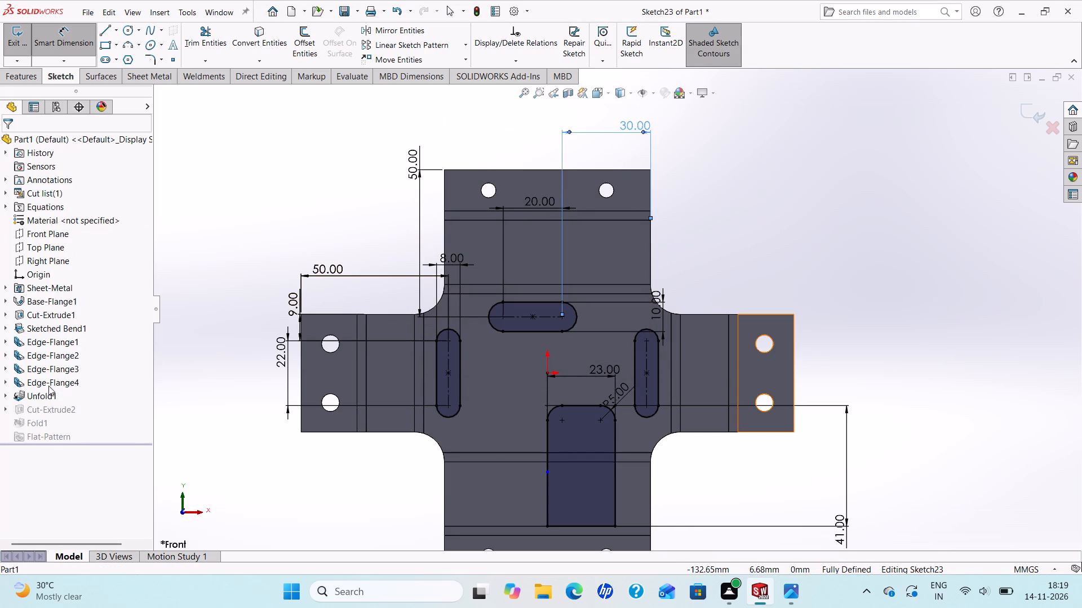
drag(79, 346, 0, 345)
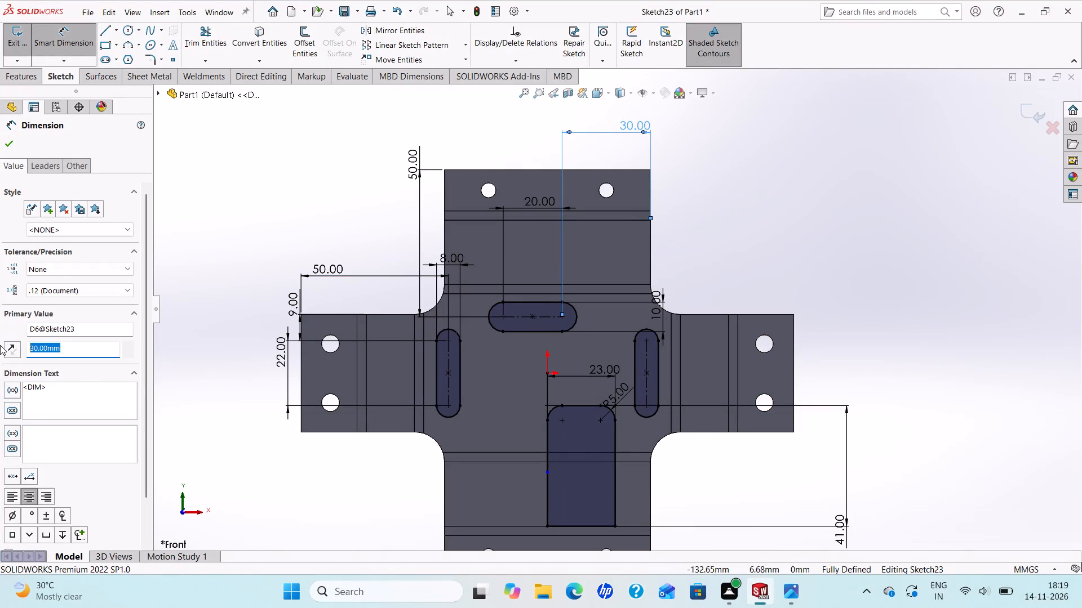
text(25)
key(Return)
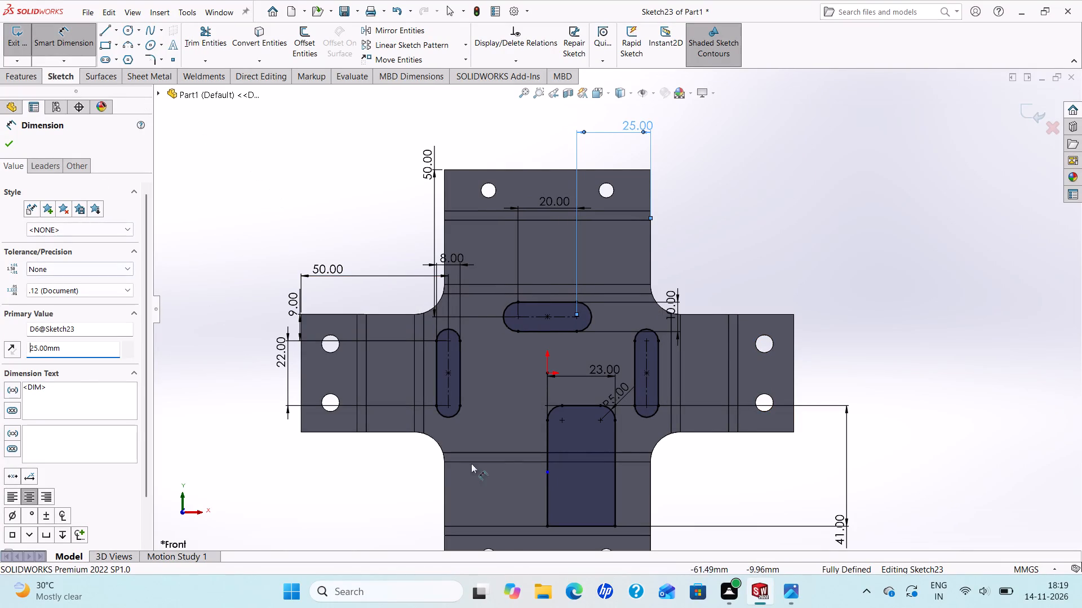
Recheck the upper slot's left arc centre distance from the upper arm's left edge with a trial dimension, and discard it.
click(517, 317)
click(444, 238)
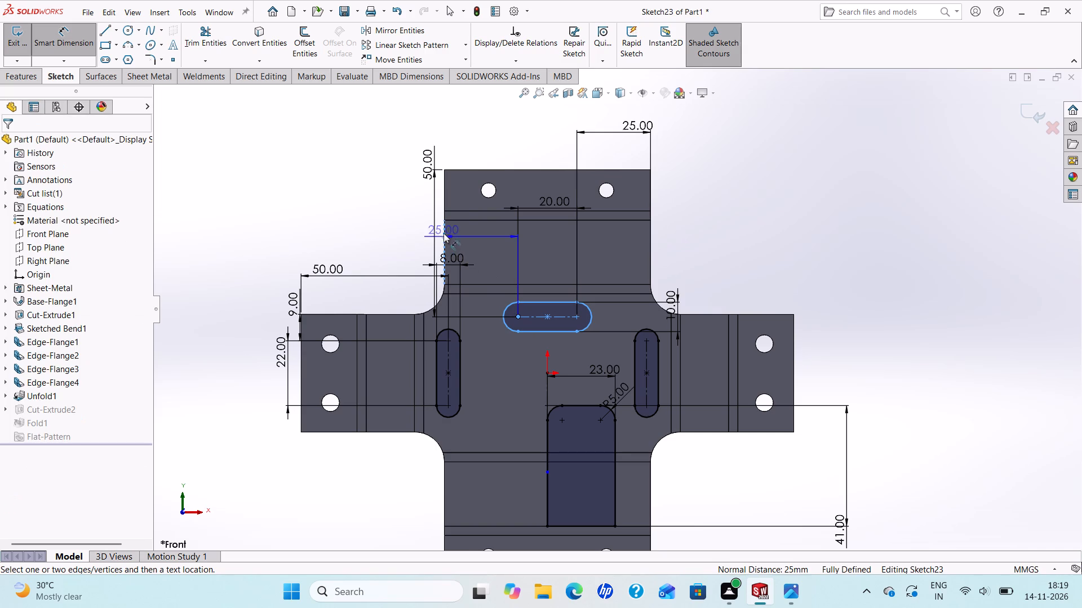
click(483, 109)
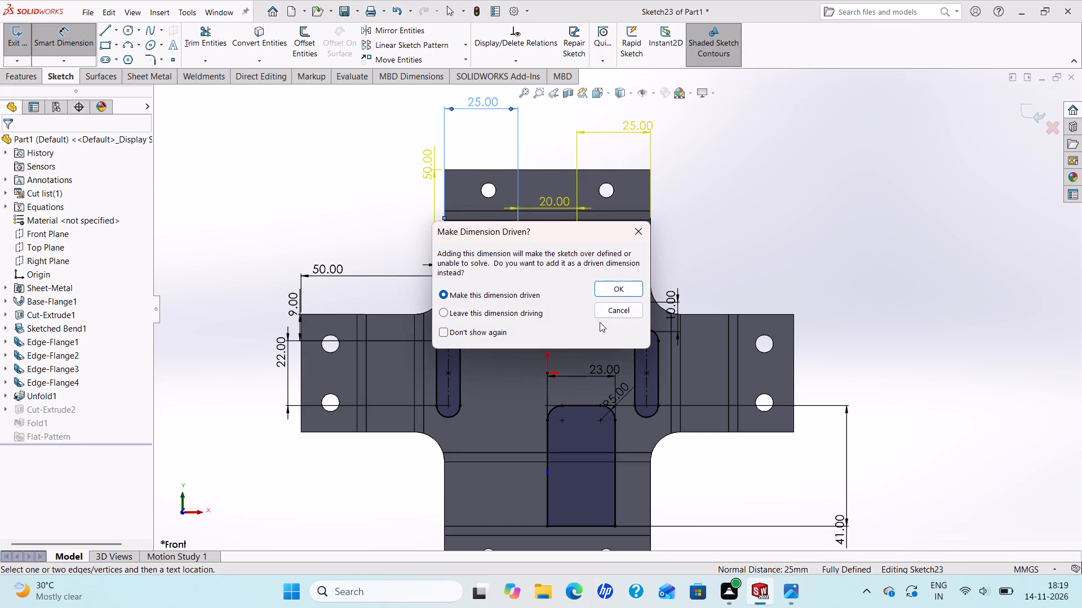
click(605, 314)
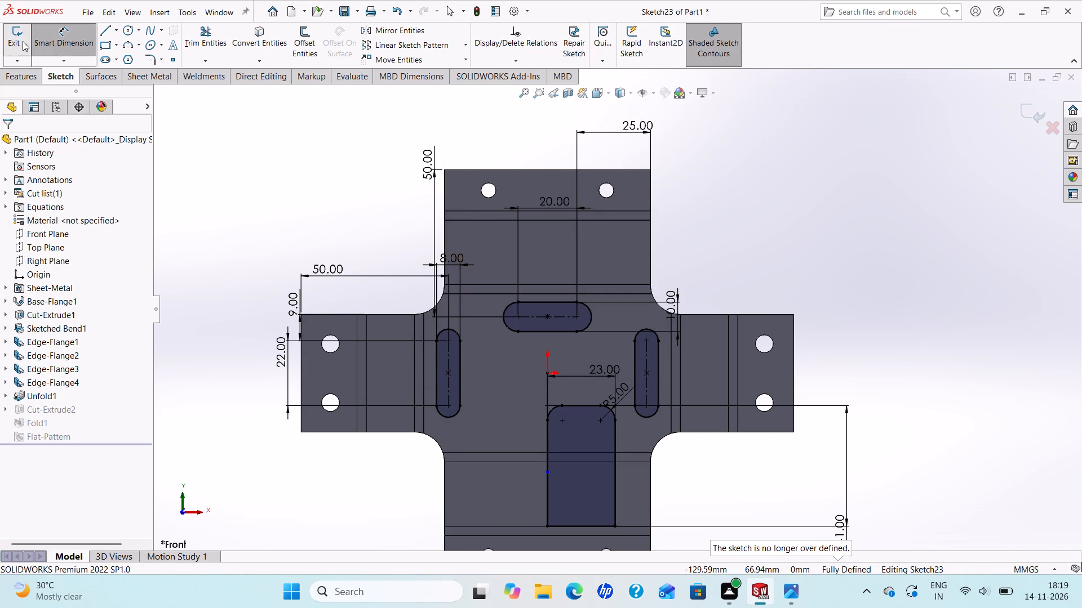
Exit the slot cut's sketch to rebuild the folded bracket.
click(21, 41)
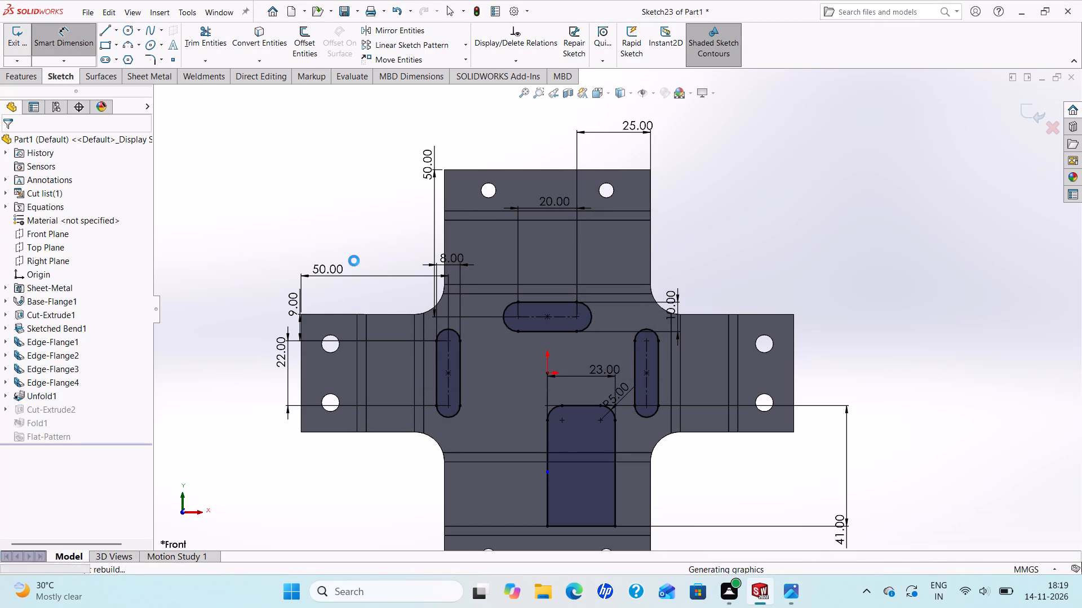
Inspect the folded bracket from several angles and compare its slots and cutout with the reference drawing.
scroll(354, 261, up, 1)
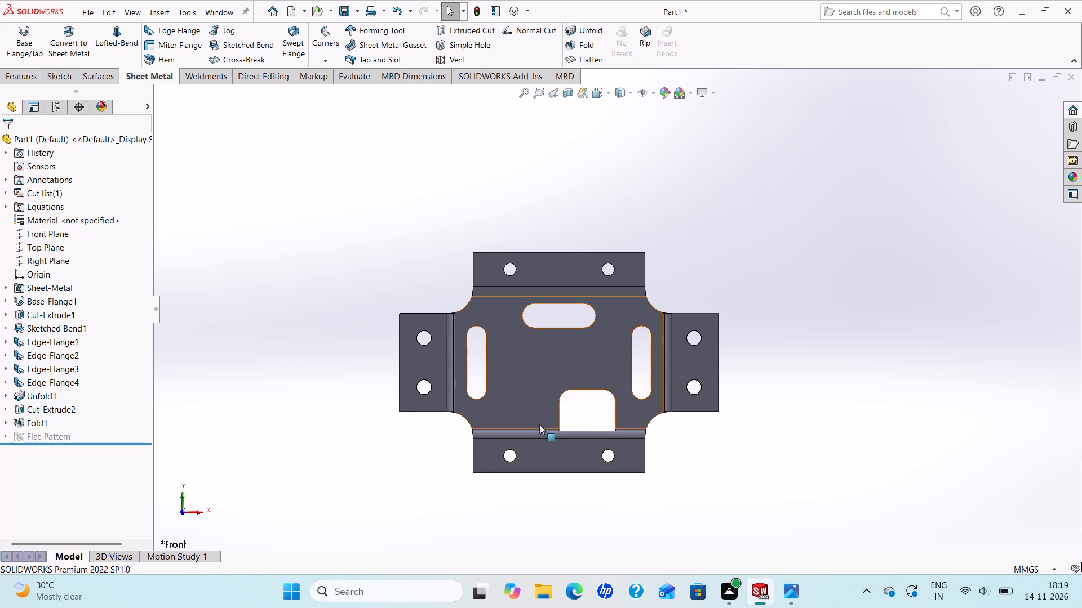
middle_drag(539, 424, 514, 279)
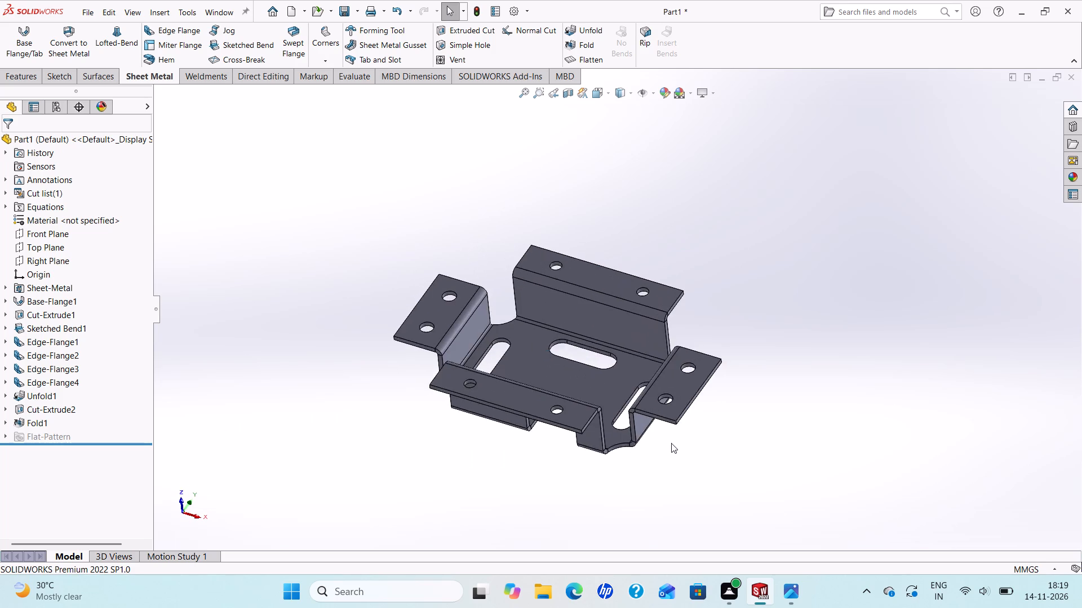
scroll(671, 443, up, 2)
scroll(666, 415, down, 3)
scroll(642, 348, up, 3)
scroll(619, 276, down, 2)
scroll(607, 276, up, 2)
scroll(572, 281, down, 2)
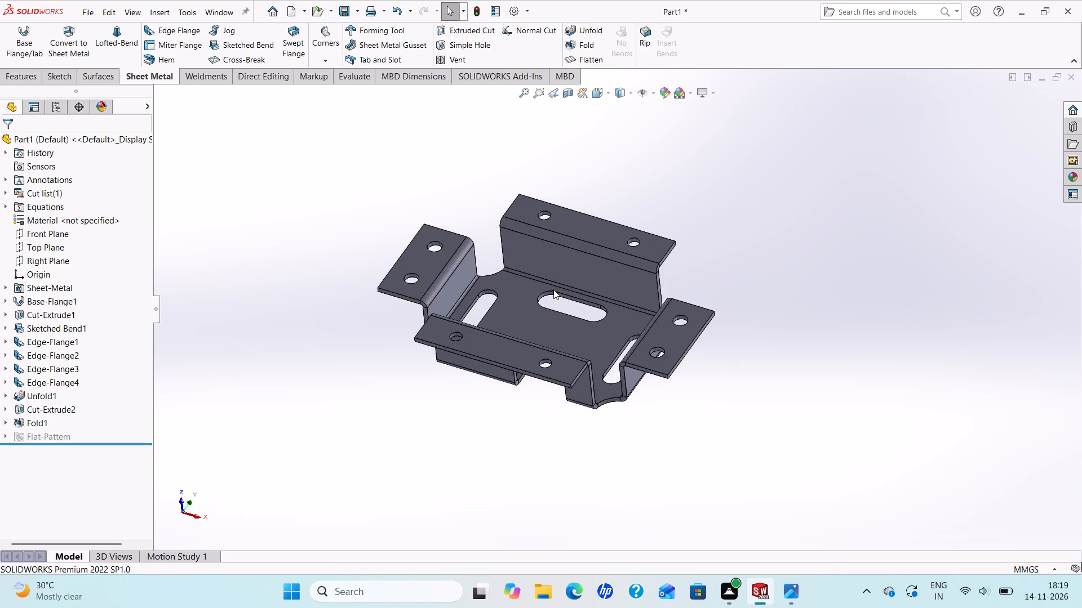
scroll(553, 289, up, 2)
scroll(555, 289, down, 4)
scroll(631, 342, up, 3)
scroll(682, 392, down, 3)
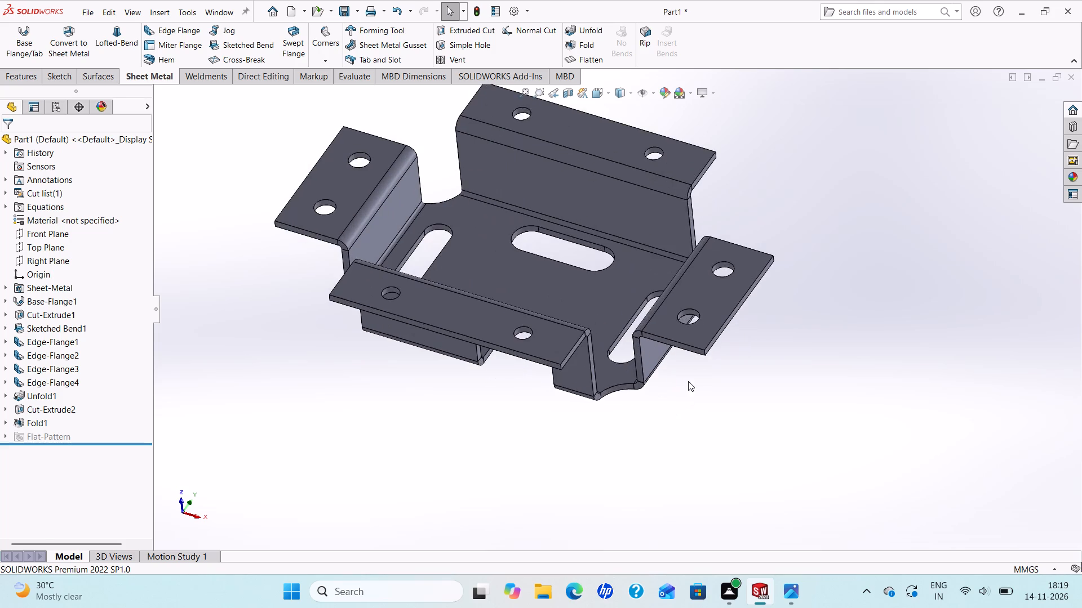
scroll(671, 302, up, 2)
scroll(657, 241, down, 2)
scroll(653, 240, up, 2)
scroll(559, 237, down, 2)
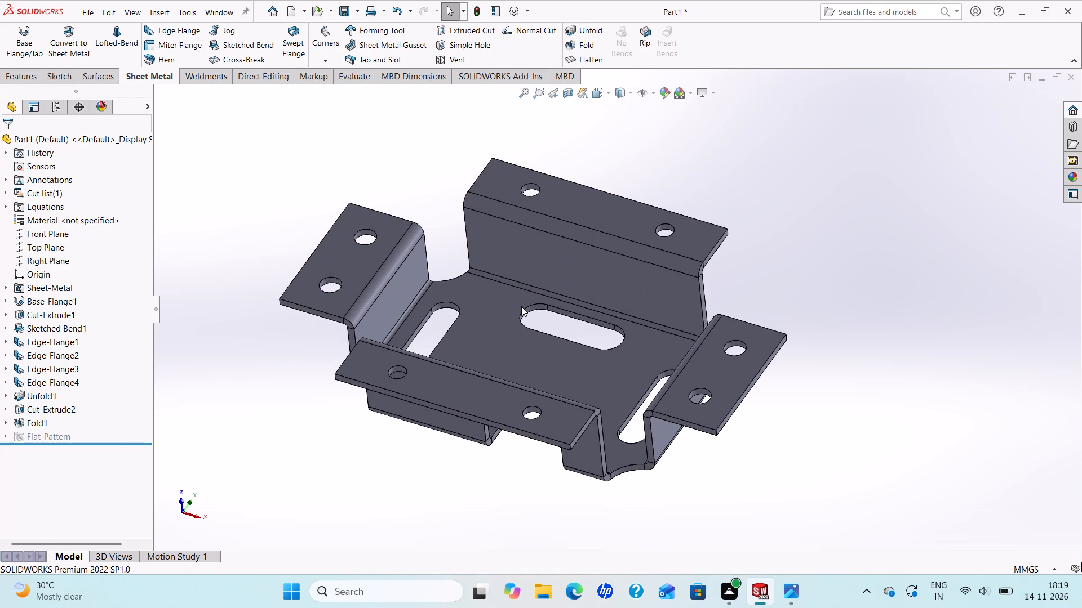
middle_drag(521, 305, 558, 316)
click(788, 602)
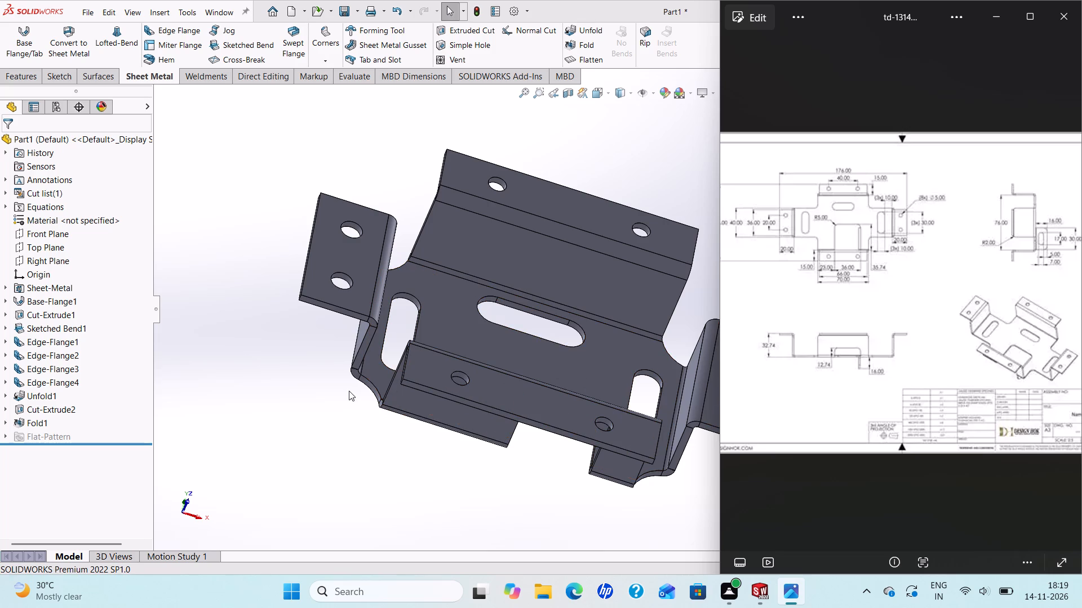
scroll(844, 284, up, 1)
scroll(844, 284, down, 2)
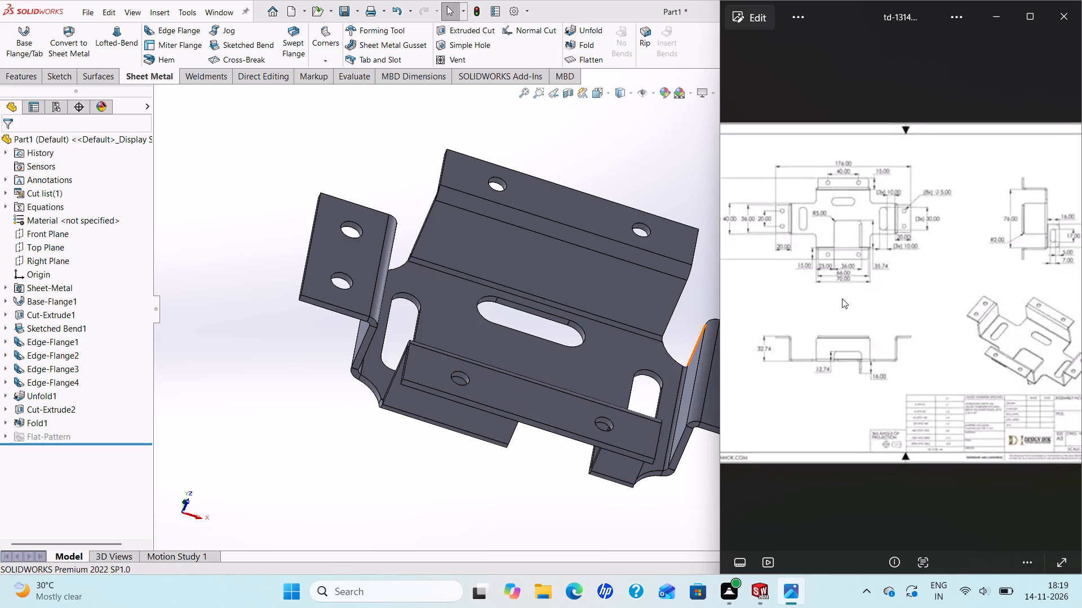
scroll(842, 298, down, 6)
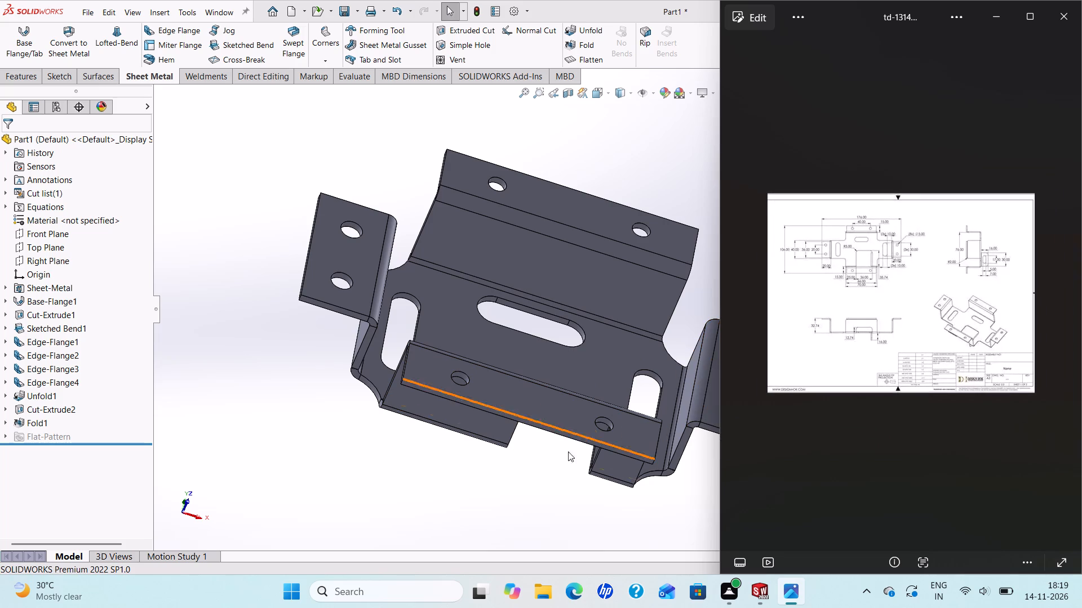
Check the reference drawing's dimensioned views and isometric view once more against the folded bracket.
scroll(933, 366, up, 4)
scroll(1016, 386, up, 4)
scroll(989, 497, down, 1)
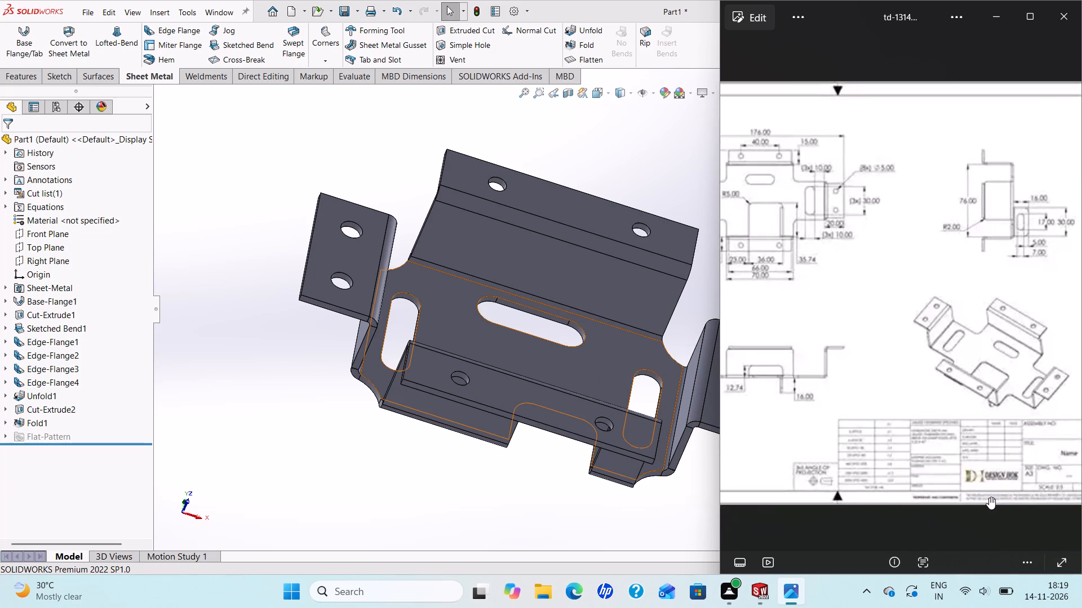
scroll(989, 497, down, 4)
scroll(911, 361, down, 3)
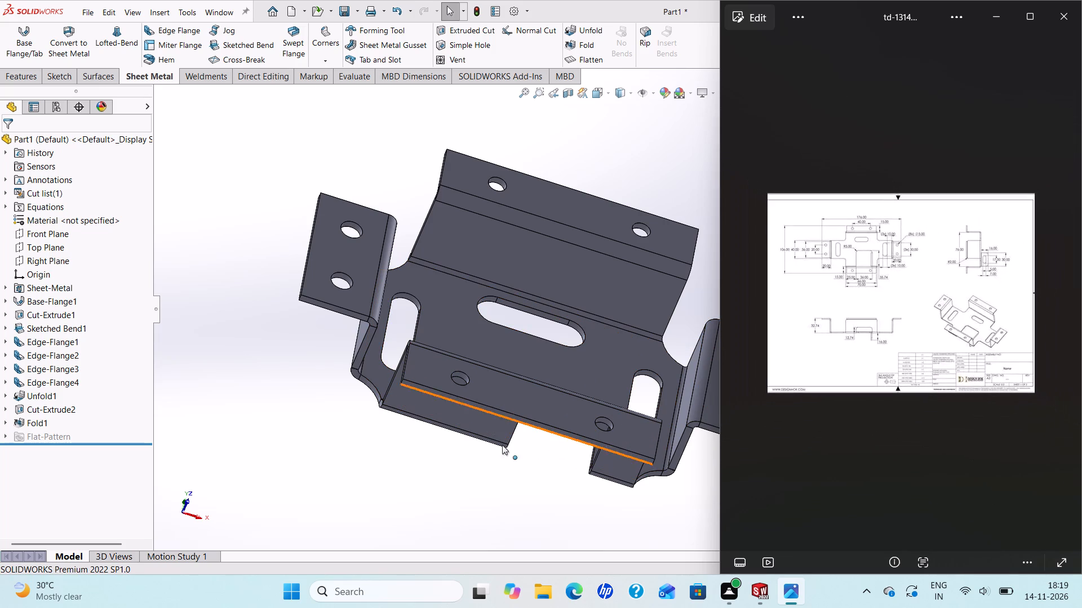
Return to SOLIDWORKS and apply a standard cyan colour appearance to the whole bracket part.
click(428, 453)
scroll(616, 428, up, 3)
scroll(764, 372, down, 2)
scroll(611, 302, up, 1)
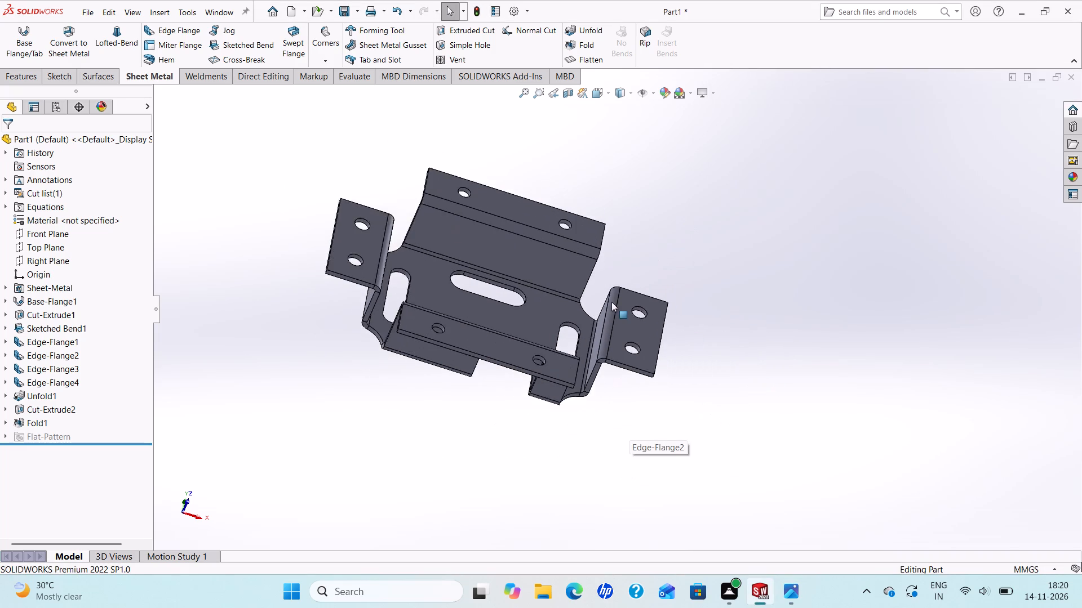
scroll(611, 302, up, 1)
click(671, 90)
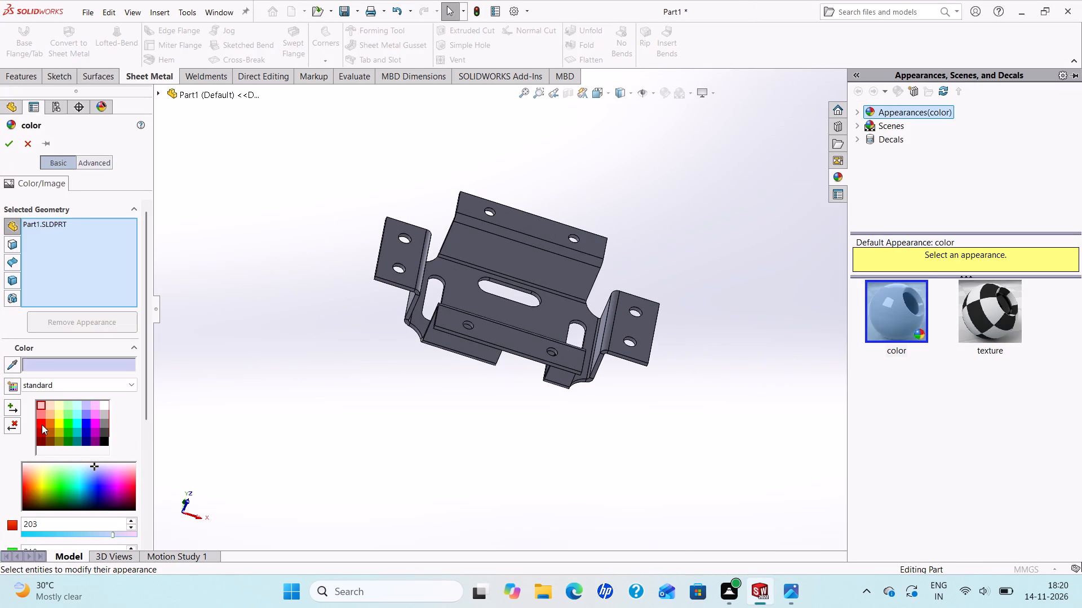
click(42, 424)
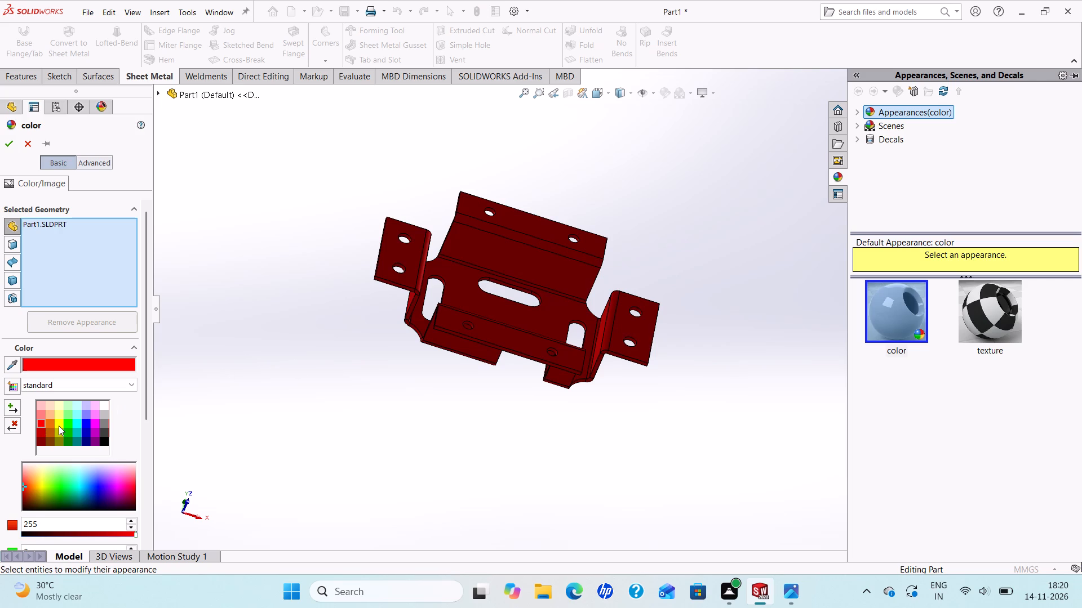
click(76, 423)
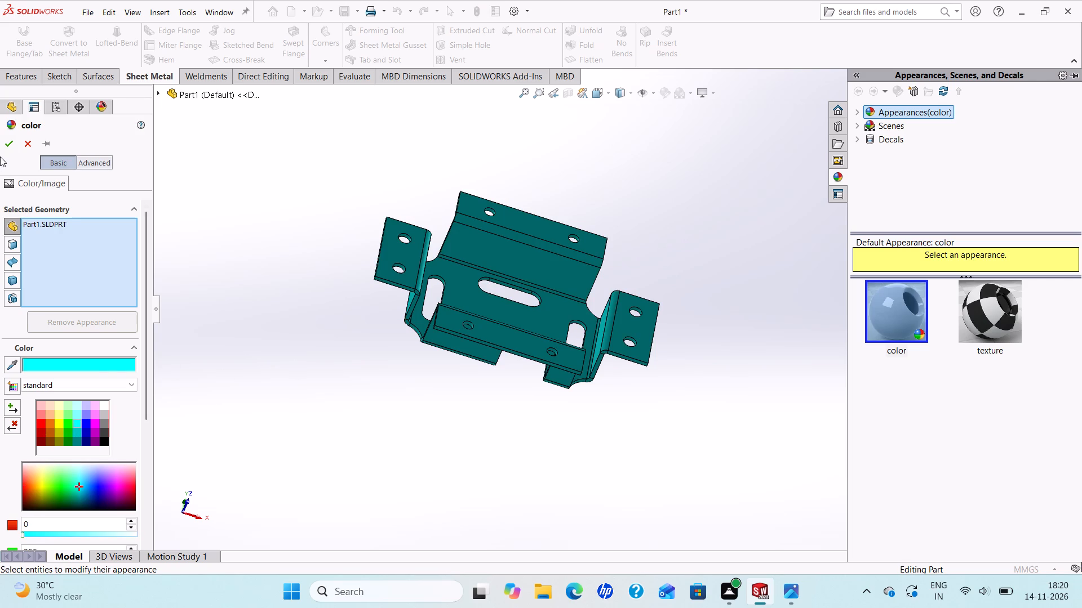
click(6, 146)
Save the bracket as a SOLIDWORKS part named "sheetmetal 1" in New folder inside the assembly folder.
scroll(597, 254, down, 2)
scroll(586, 254, up, 2)
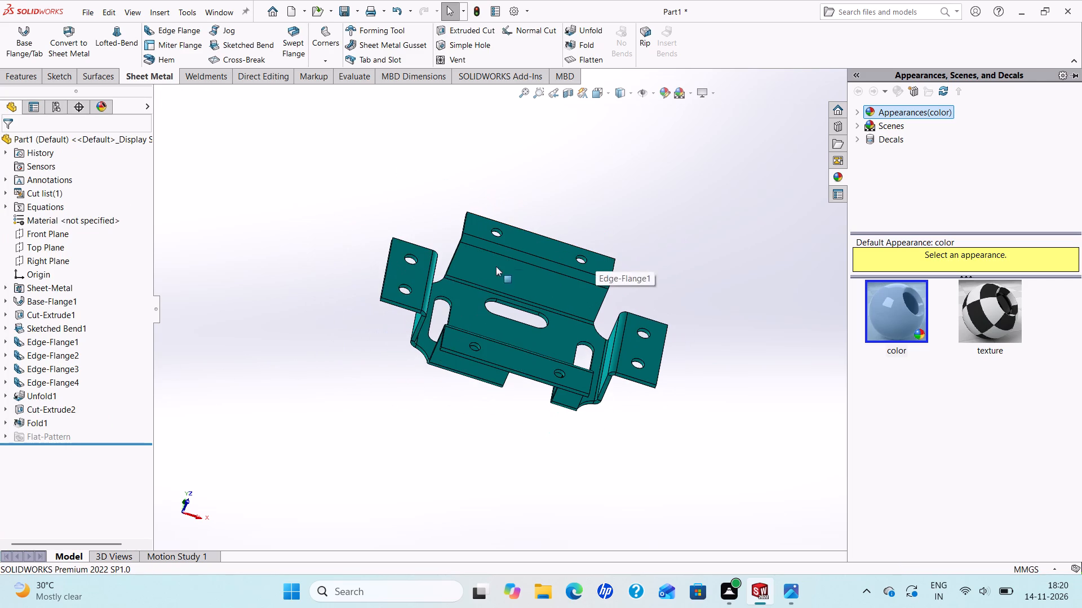
key(ctrl+s)
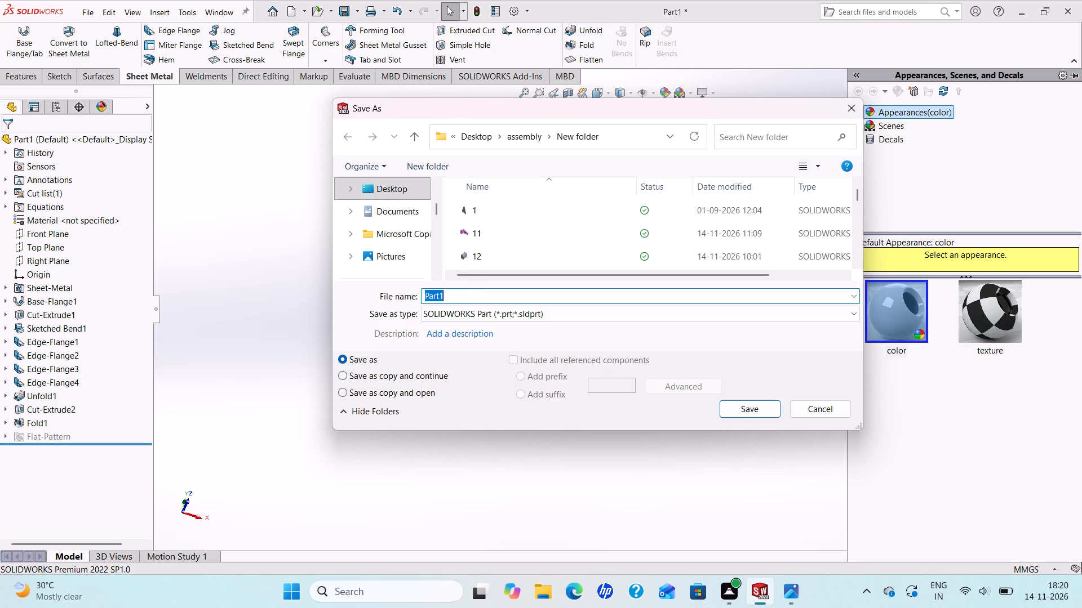
text(sh)
text(eet)
text(metal)
key(space)
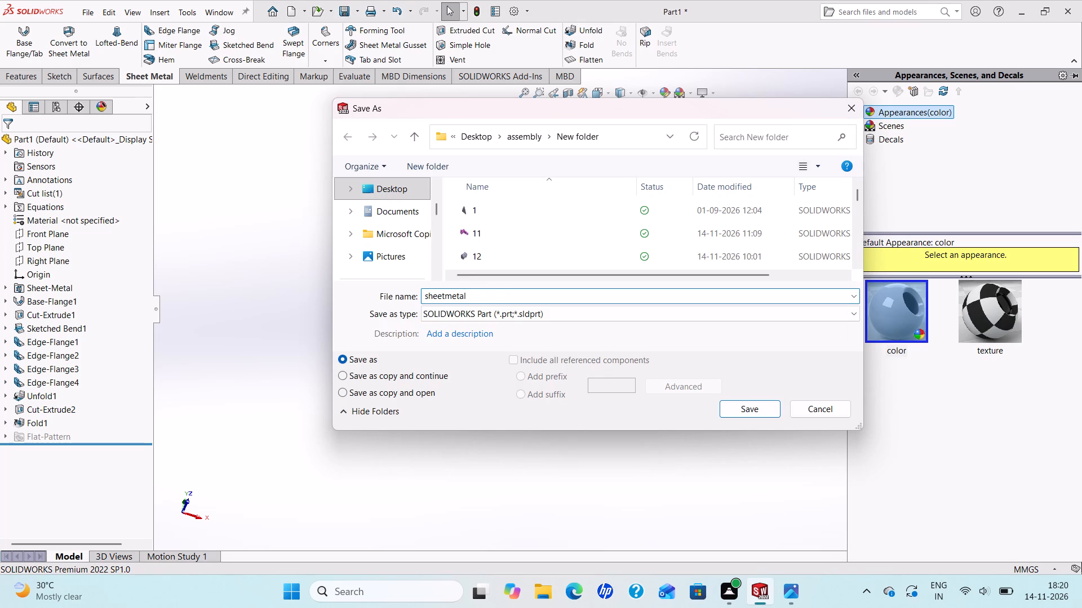
key(1)
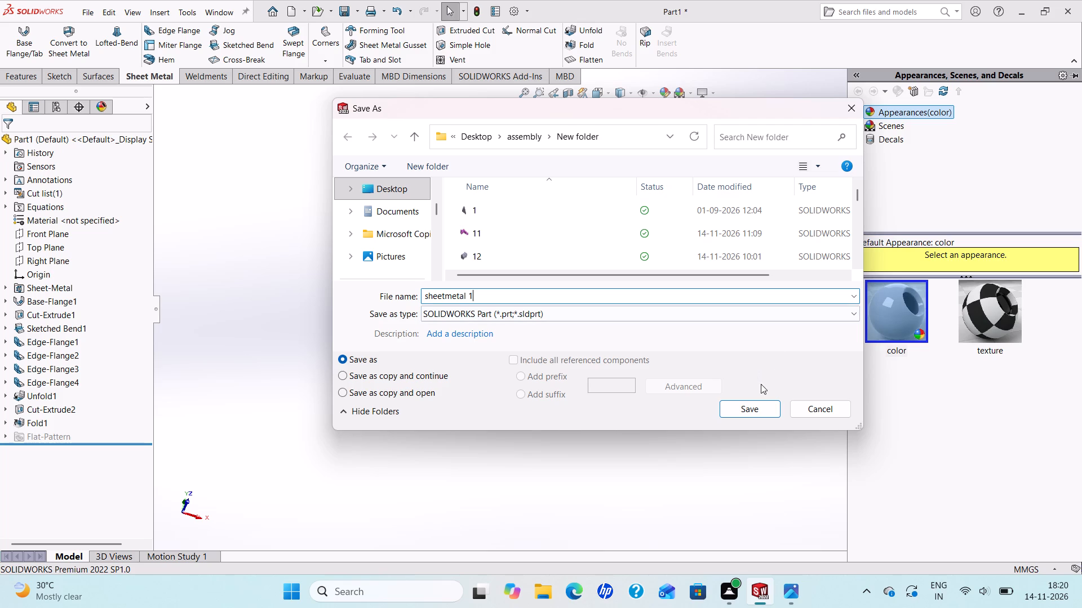
click(748, 413)
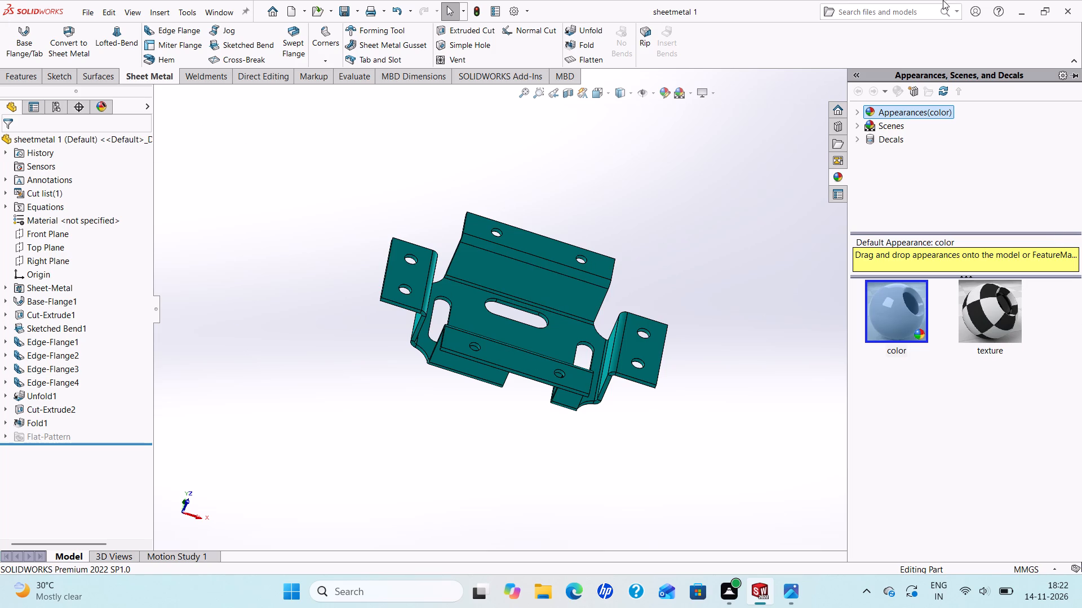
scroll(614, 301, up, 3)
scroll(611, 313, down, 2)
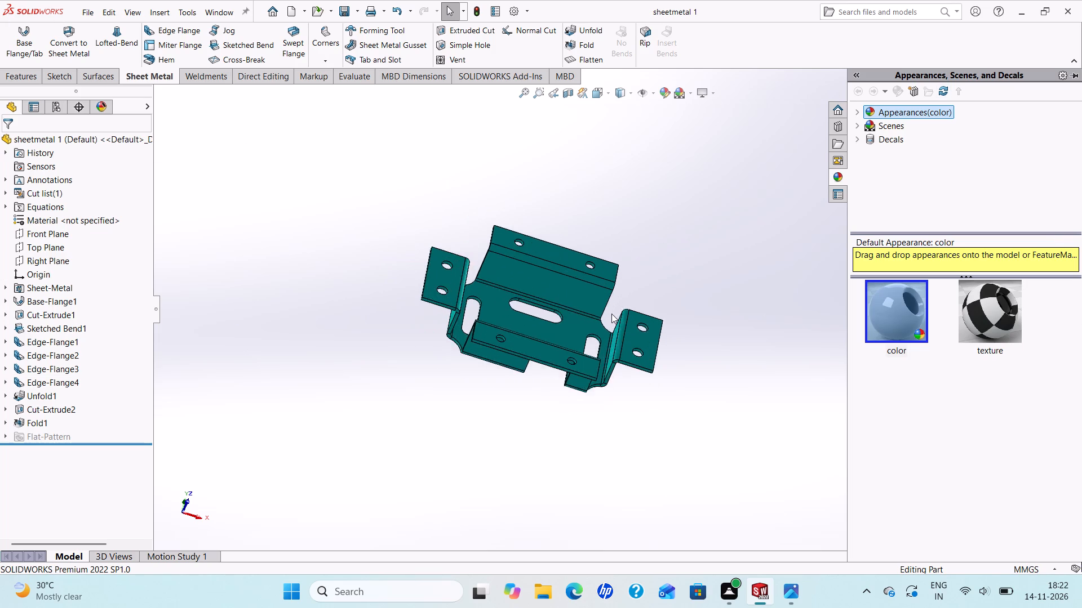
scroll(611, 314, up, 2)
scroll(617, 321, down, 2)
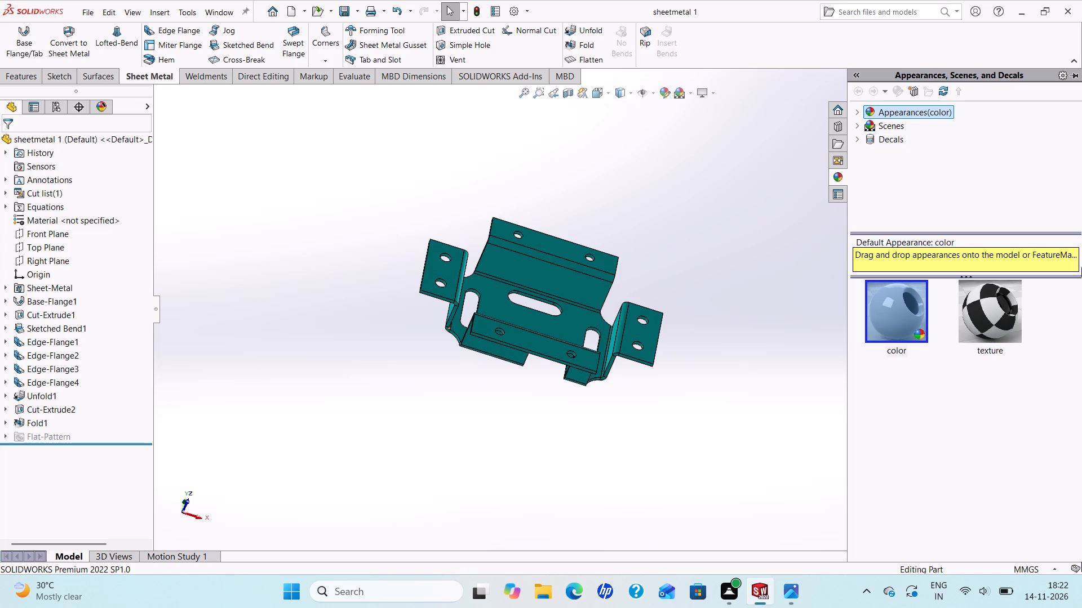
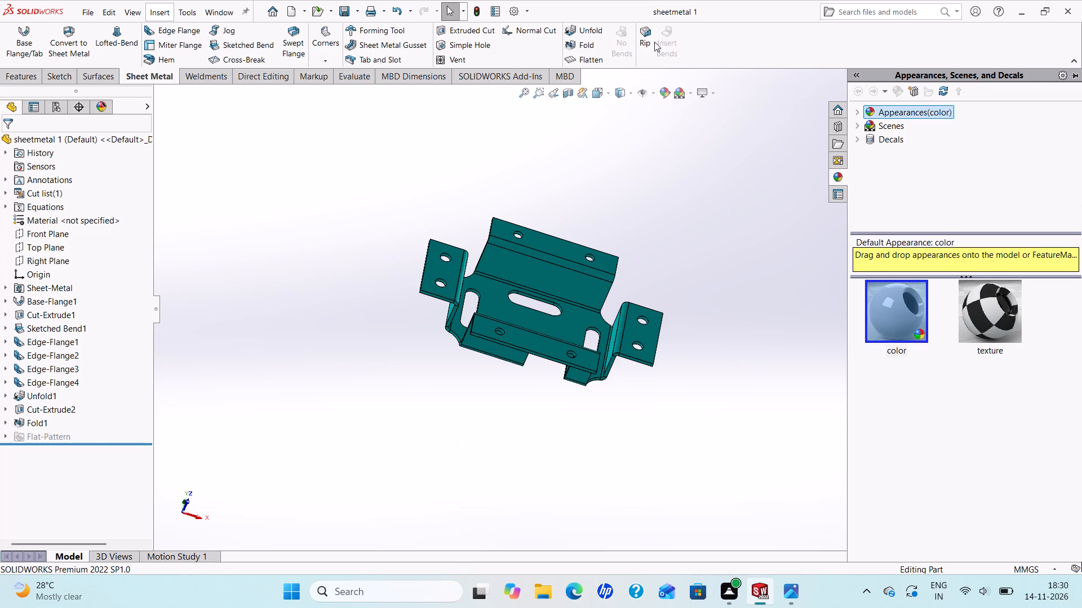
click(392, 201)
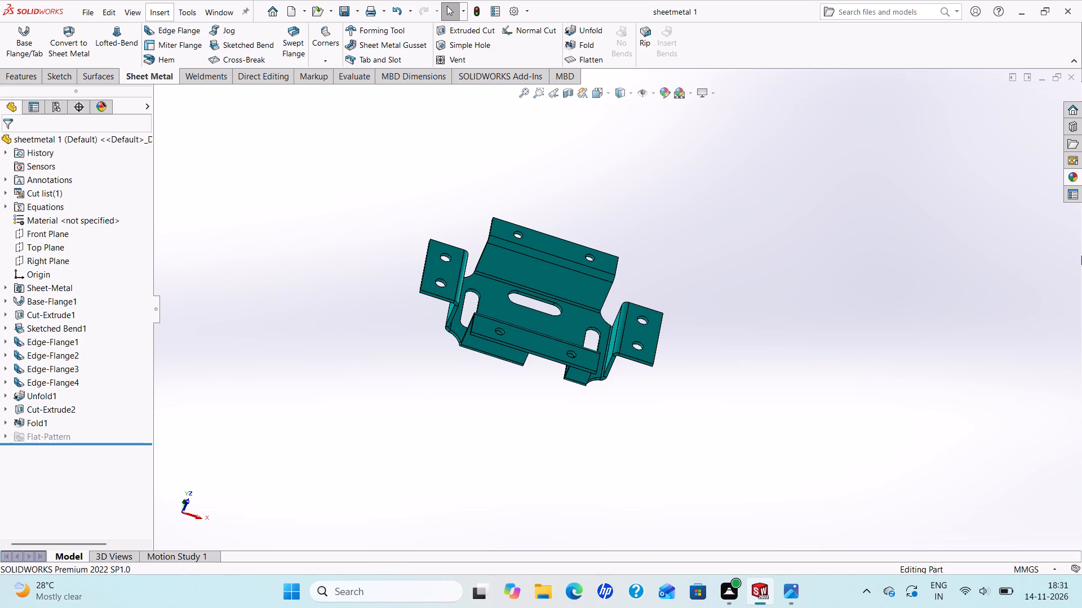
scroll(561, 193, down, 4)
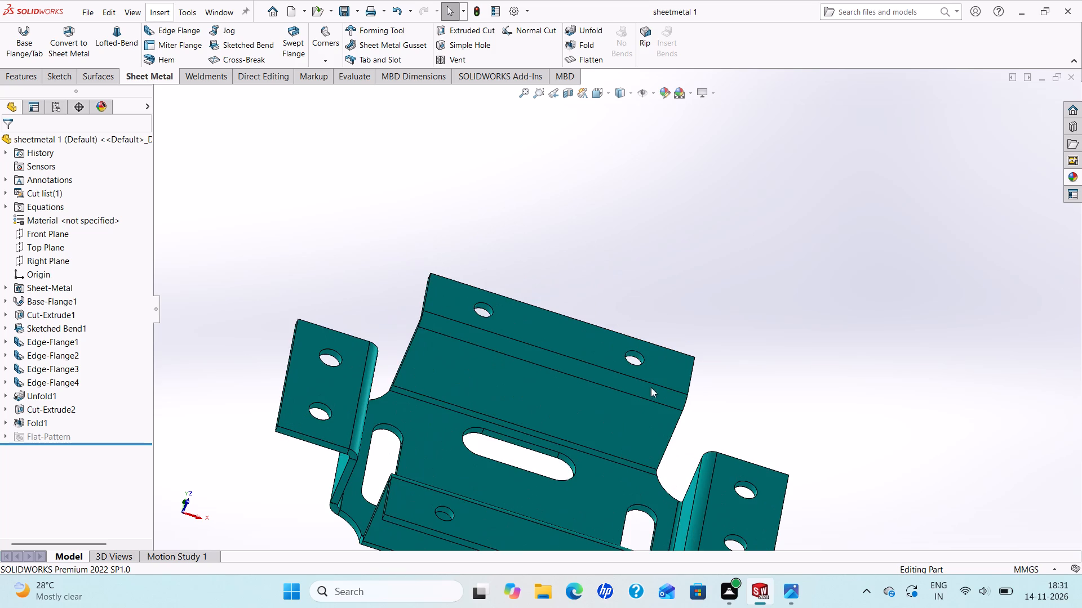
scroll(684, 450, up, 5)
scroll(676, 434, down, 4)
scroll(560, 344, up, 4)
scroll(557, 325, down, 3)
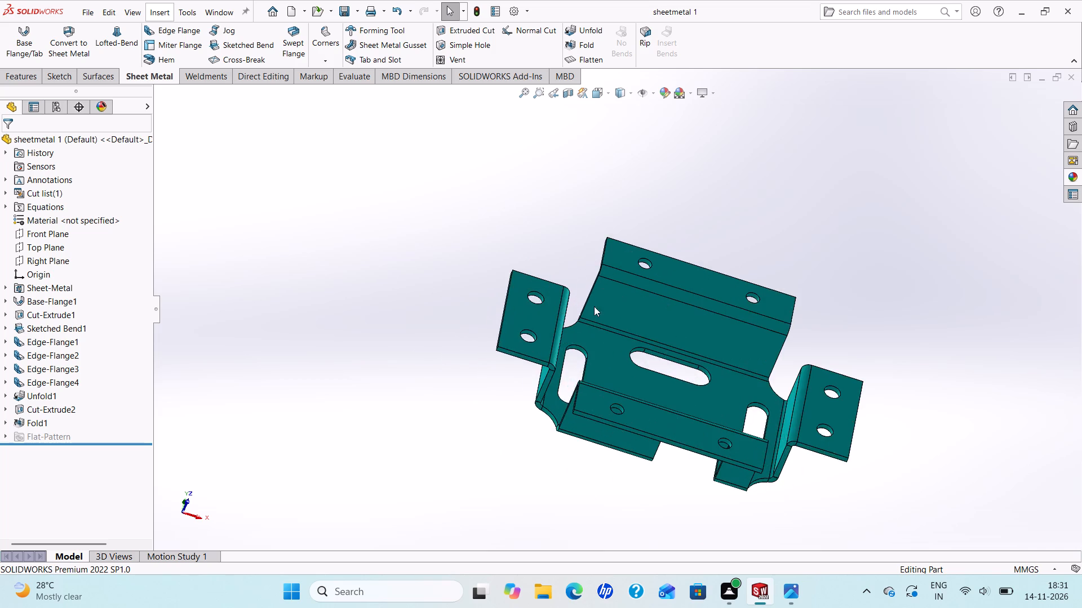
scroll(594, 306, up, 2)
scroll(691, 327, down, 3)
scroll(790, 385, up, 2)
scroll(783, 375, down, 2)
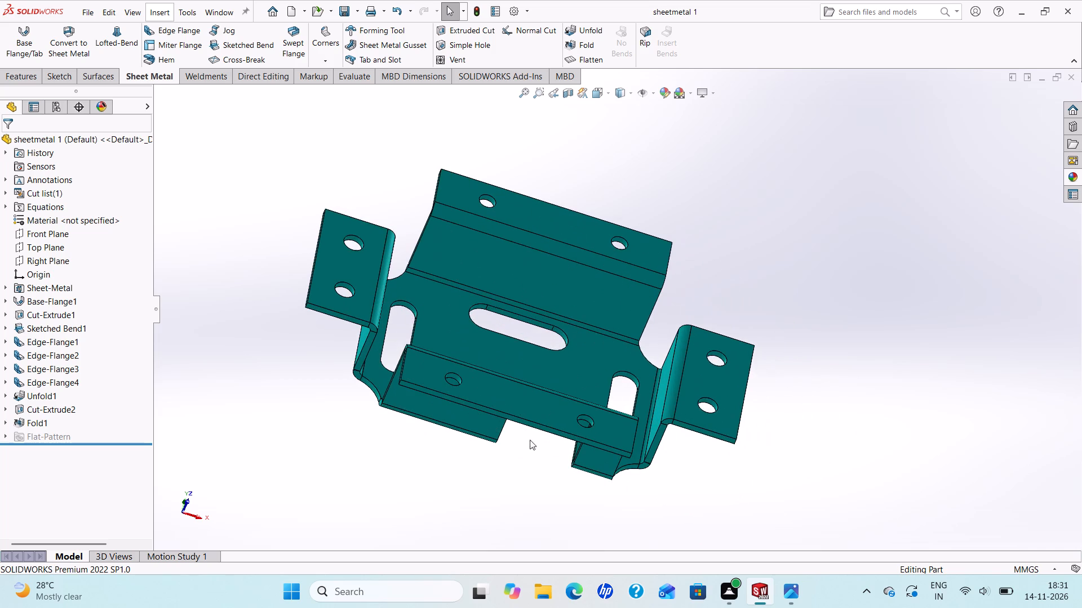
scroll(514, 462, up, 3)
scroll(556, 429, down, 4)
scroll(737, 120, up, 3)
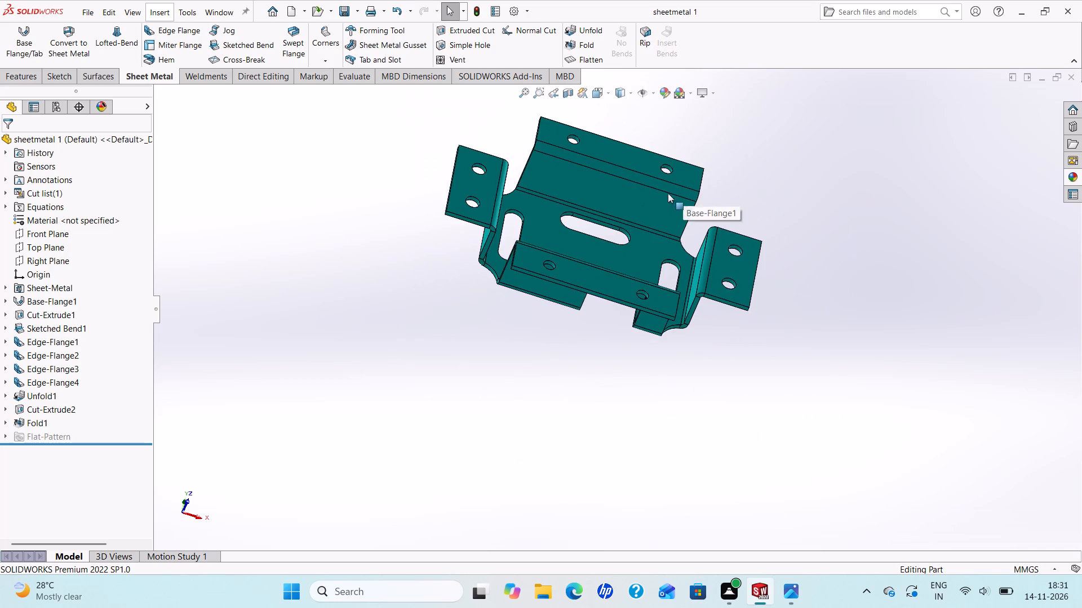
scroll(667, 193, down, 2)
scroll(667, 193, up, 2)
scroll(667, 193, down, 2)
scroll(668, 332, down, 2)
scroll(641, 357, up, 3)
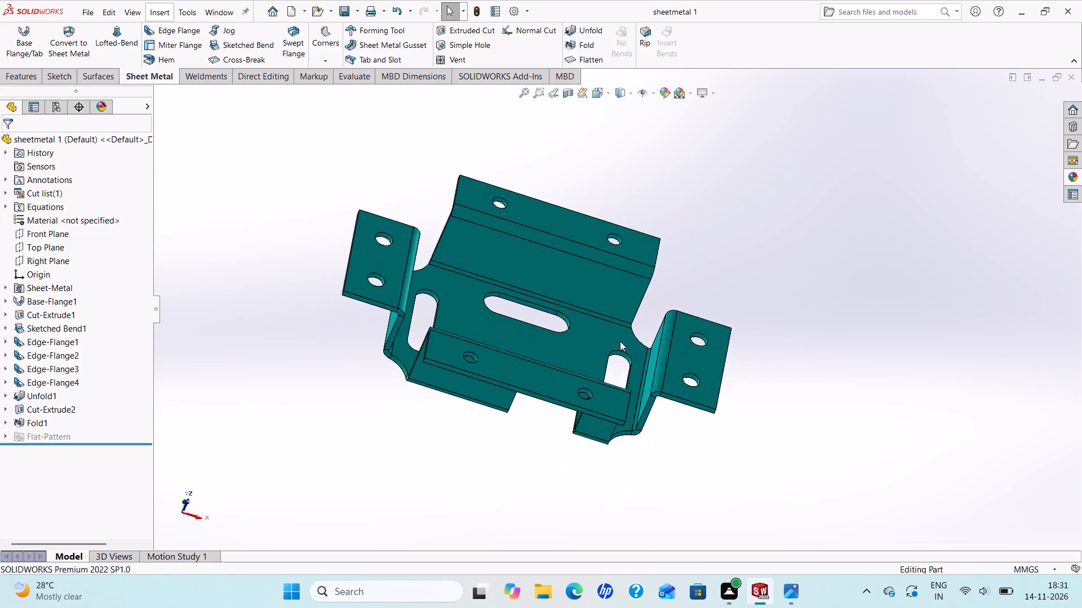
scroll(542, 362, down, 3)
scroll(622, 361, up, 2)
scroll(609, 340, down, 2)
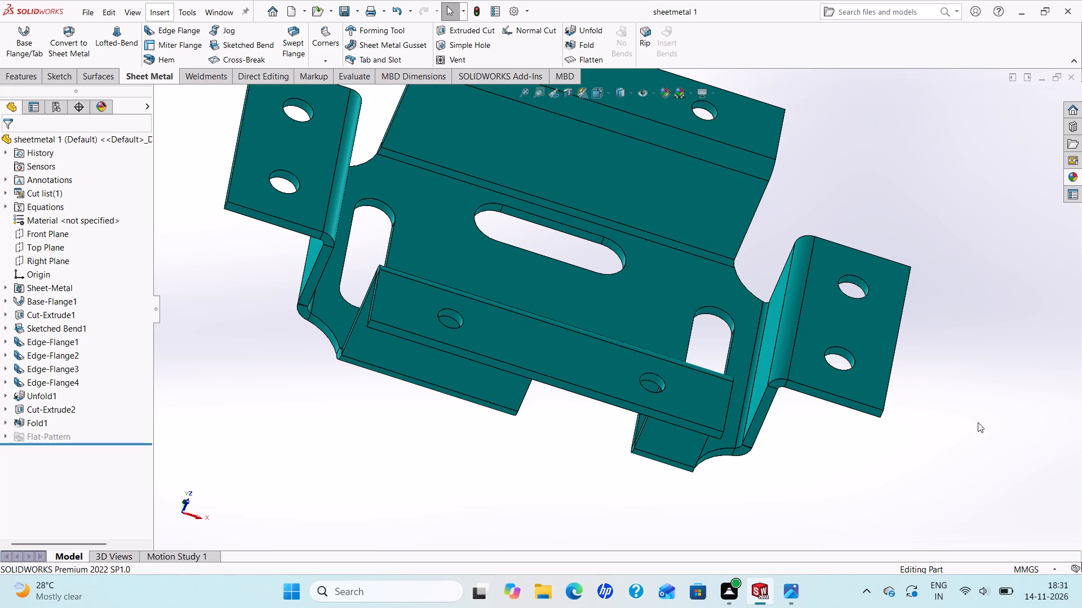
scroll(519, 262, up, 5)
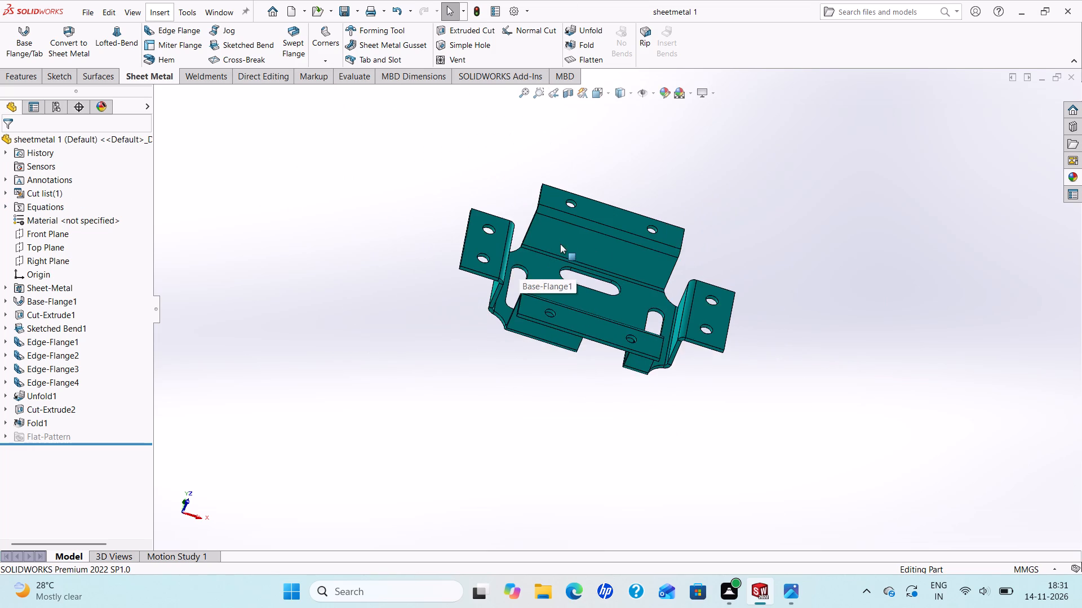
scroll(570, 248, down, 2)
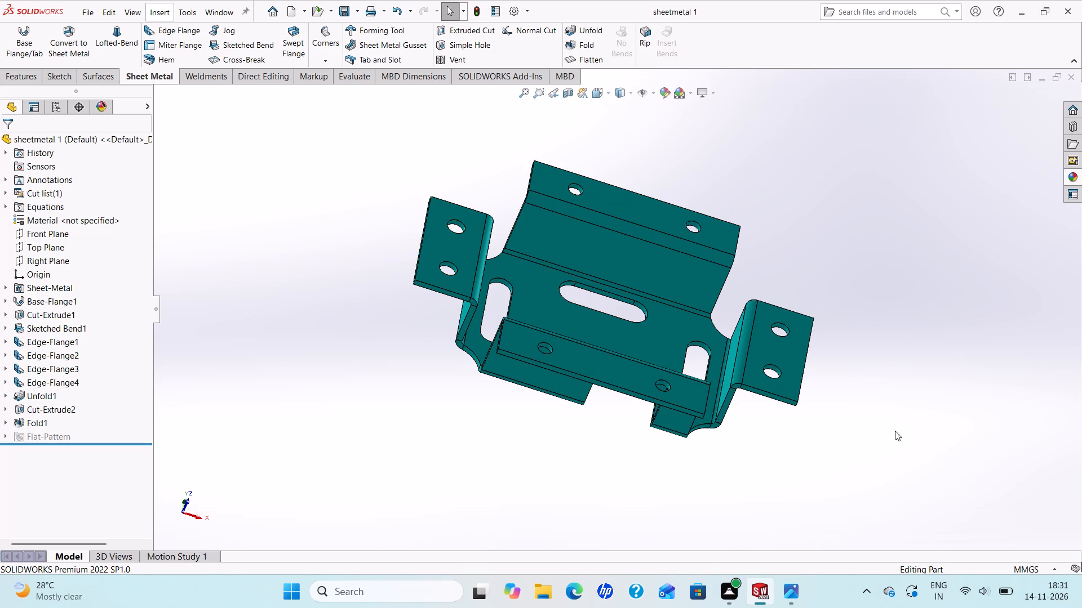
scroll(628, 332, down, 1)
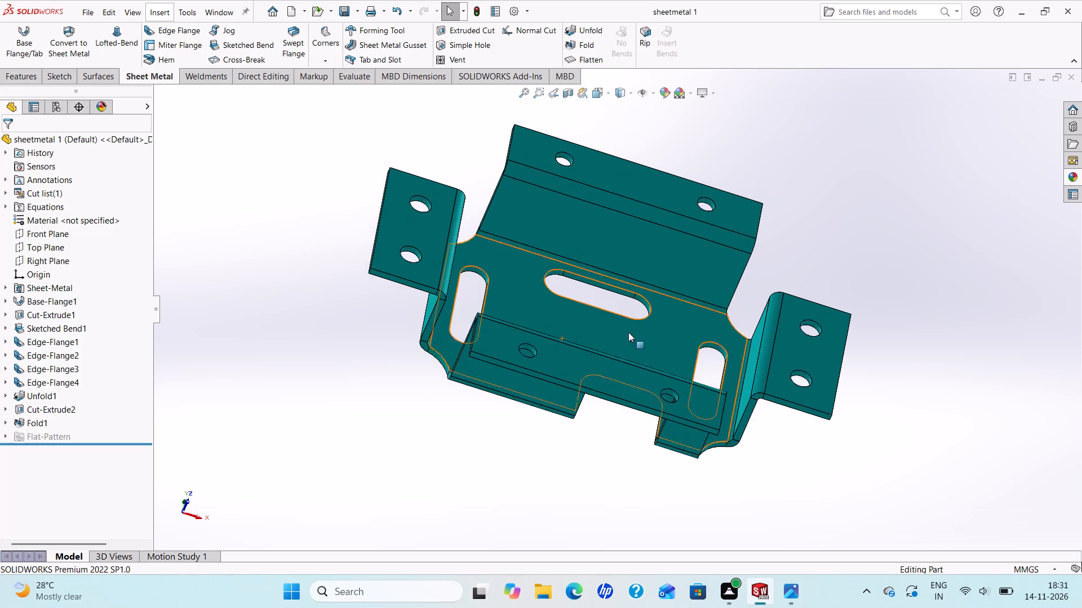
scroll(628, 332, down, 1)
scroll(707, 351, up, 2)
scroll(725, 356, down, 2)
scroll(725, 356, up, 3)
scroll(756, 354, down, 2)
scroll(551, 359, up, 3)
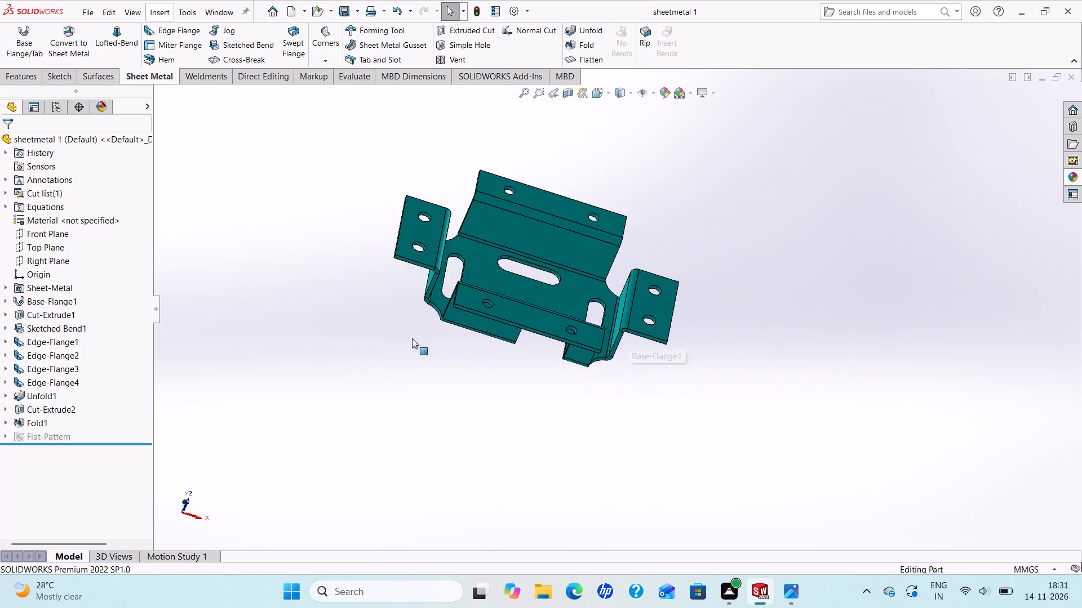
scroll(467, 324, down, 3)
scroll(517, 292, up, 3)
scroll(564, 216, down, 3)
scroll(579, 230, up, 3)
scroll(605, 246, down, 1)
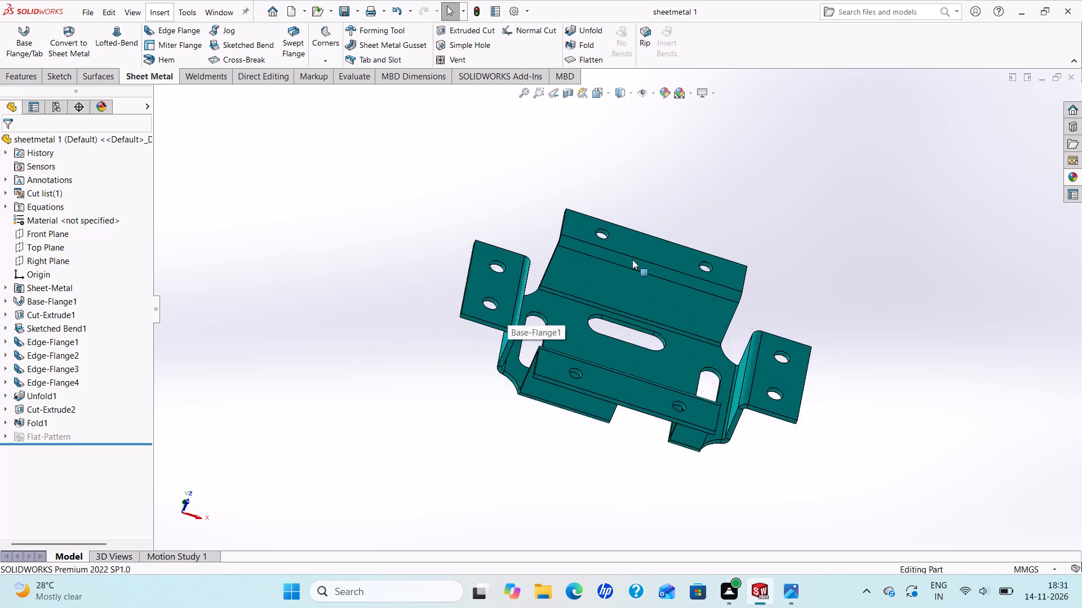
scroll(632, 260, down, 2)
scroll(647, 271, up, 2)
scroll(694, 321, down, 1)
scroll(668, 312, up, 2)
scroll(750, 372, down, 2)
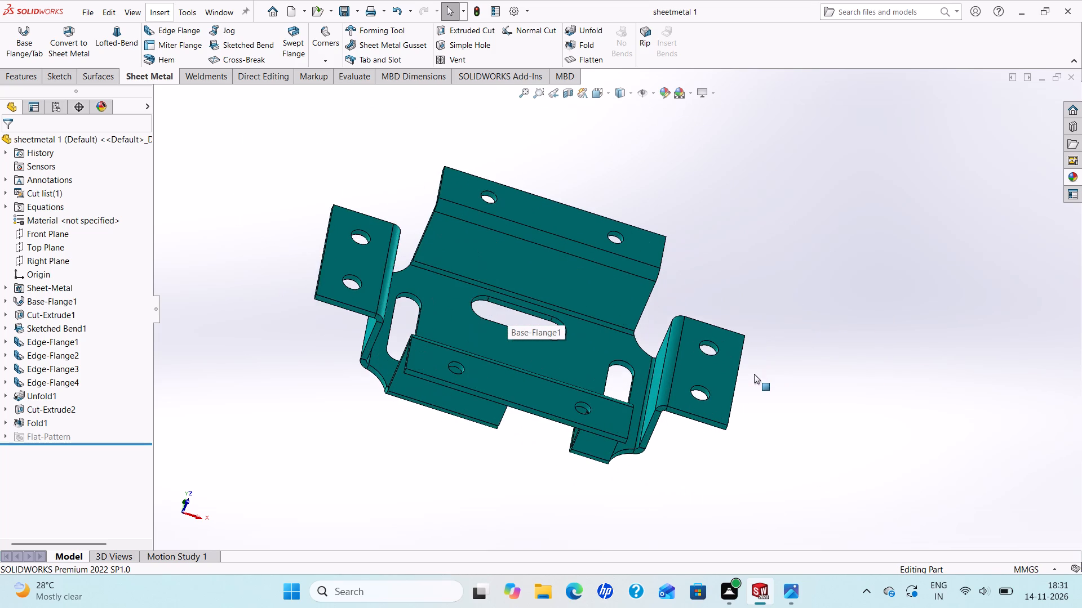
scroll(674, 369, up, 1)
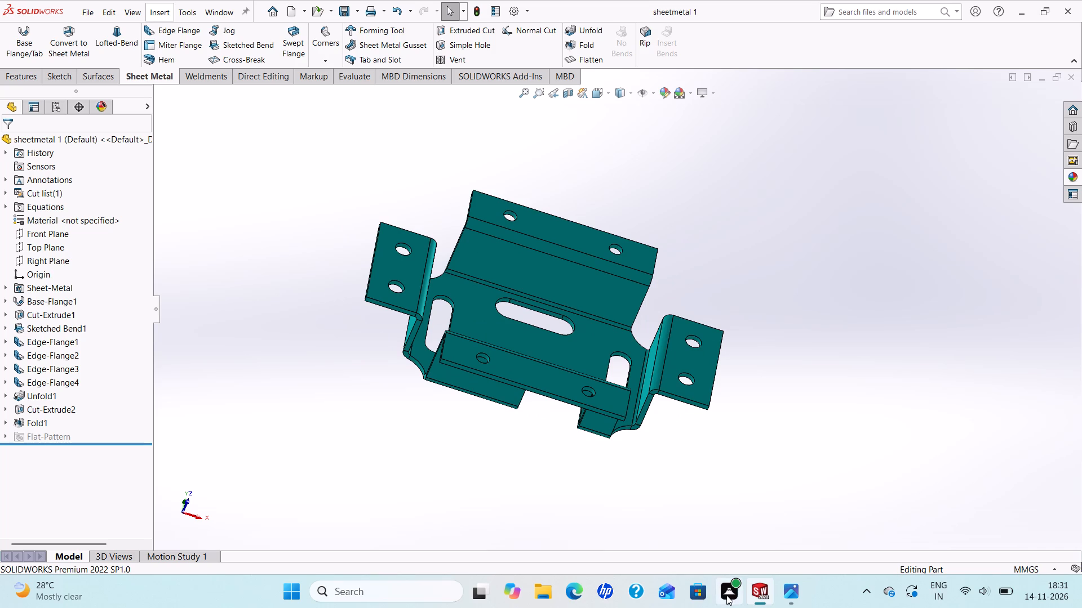
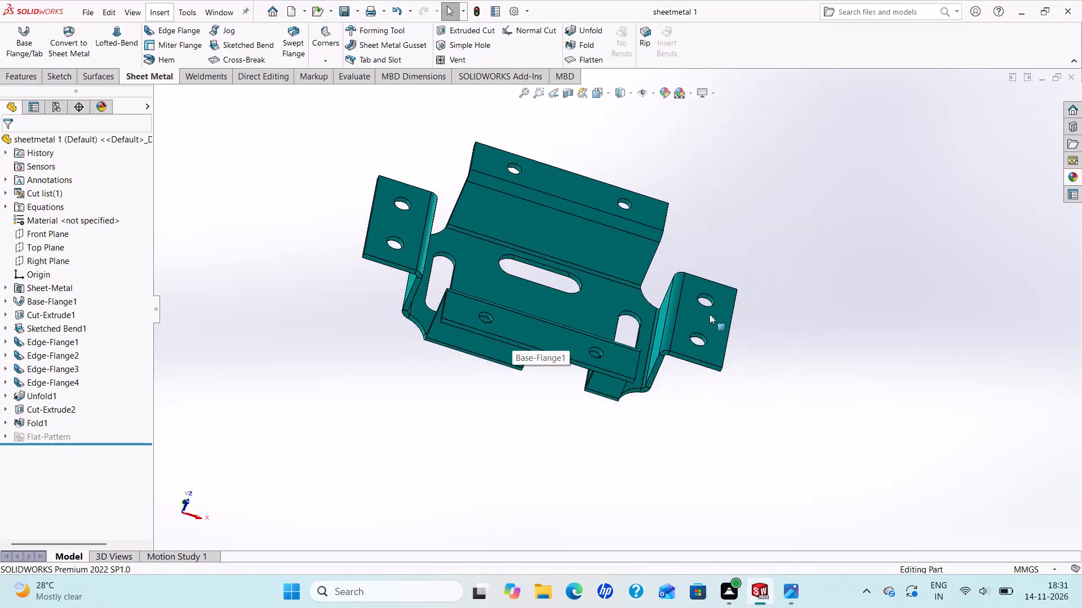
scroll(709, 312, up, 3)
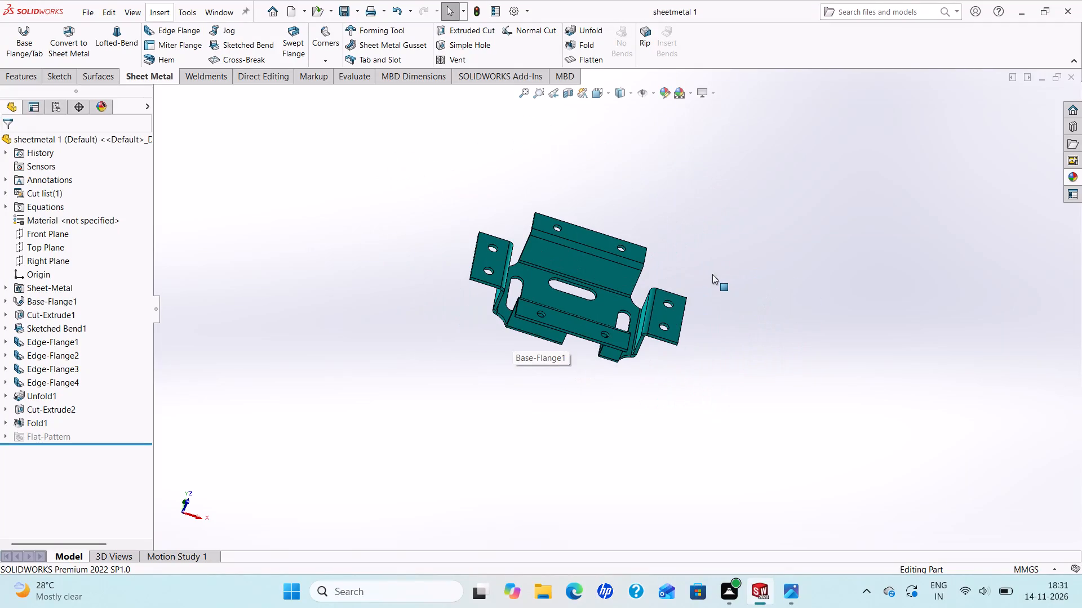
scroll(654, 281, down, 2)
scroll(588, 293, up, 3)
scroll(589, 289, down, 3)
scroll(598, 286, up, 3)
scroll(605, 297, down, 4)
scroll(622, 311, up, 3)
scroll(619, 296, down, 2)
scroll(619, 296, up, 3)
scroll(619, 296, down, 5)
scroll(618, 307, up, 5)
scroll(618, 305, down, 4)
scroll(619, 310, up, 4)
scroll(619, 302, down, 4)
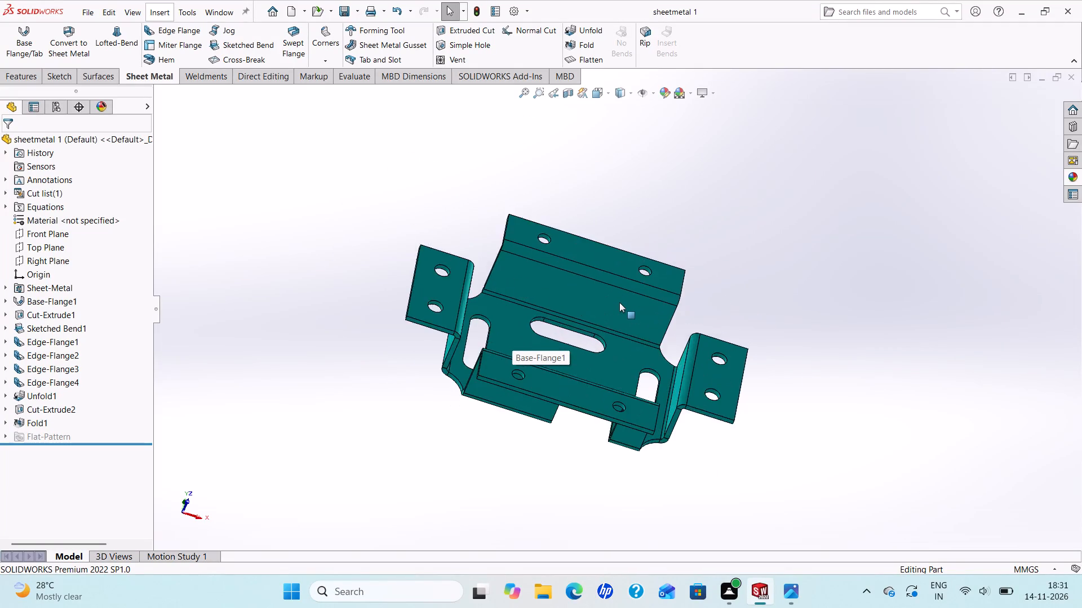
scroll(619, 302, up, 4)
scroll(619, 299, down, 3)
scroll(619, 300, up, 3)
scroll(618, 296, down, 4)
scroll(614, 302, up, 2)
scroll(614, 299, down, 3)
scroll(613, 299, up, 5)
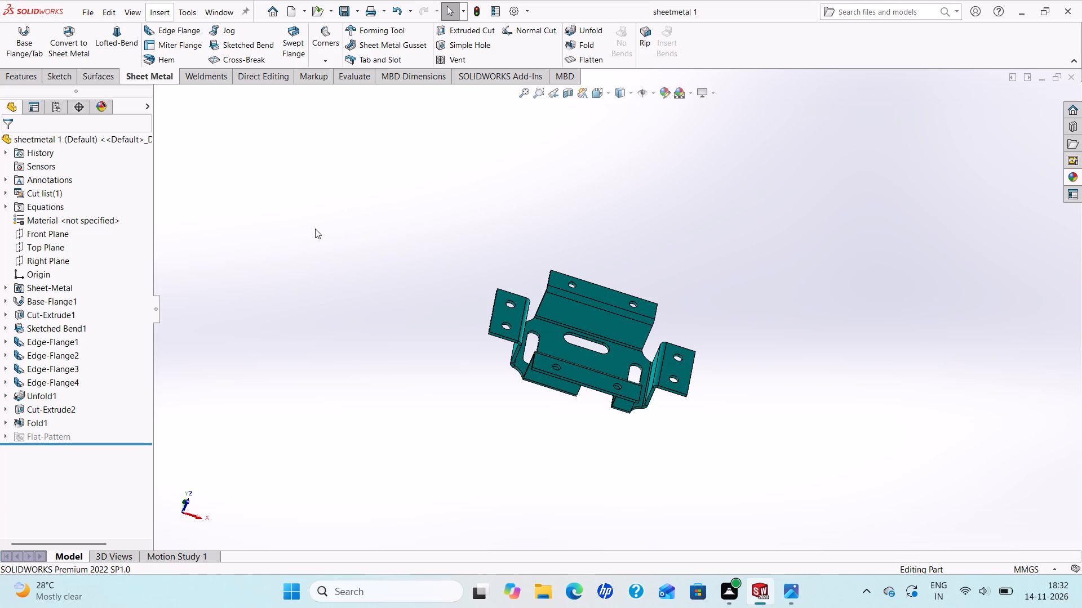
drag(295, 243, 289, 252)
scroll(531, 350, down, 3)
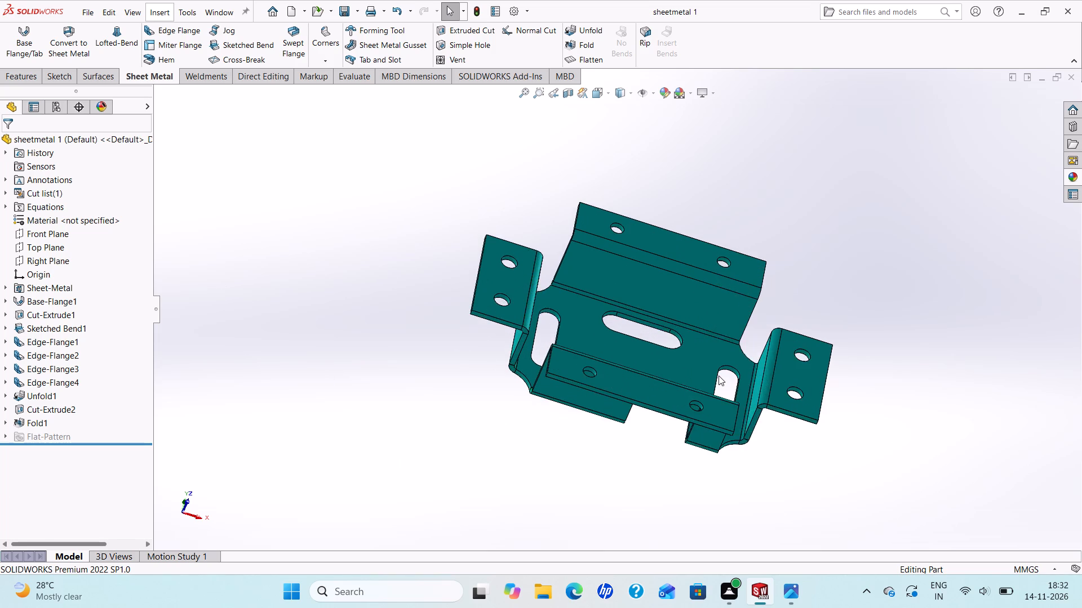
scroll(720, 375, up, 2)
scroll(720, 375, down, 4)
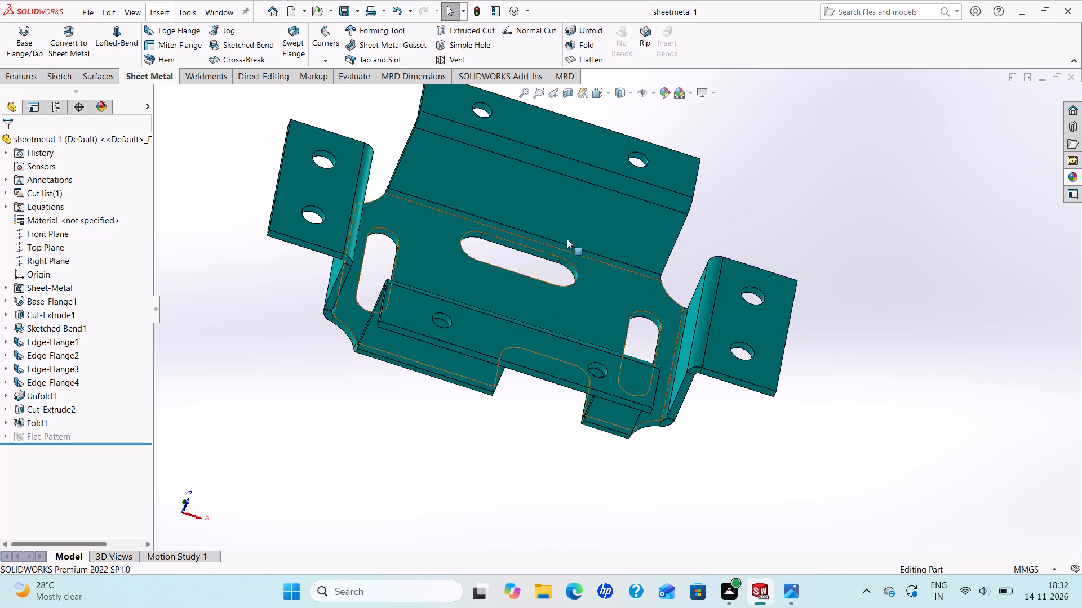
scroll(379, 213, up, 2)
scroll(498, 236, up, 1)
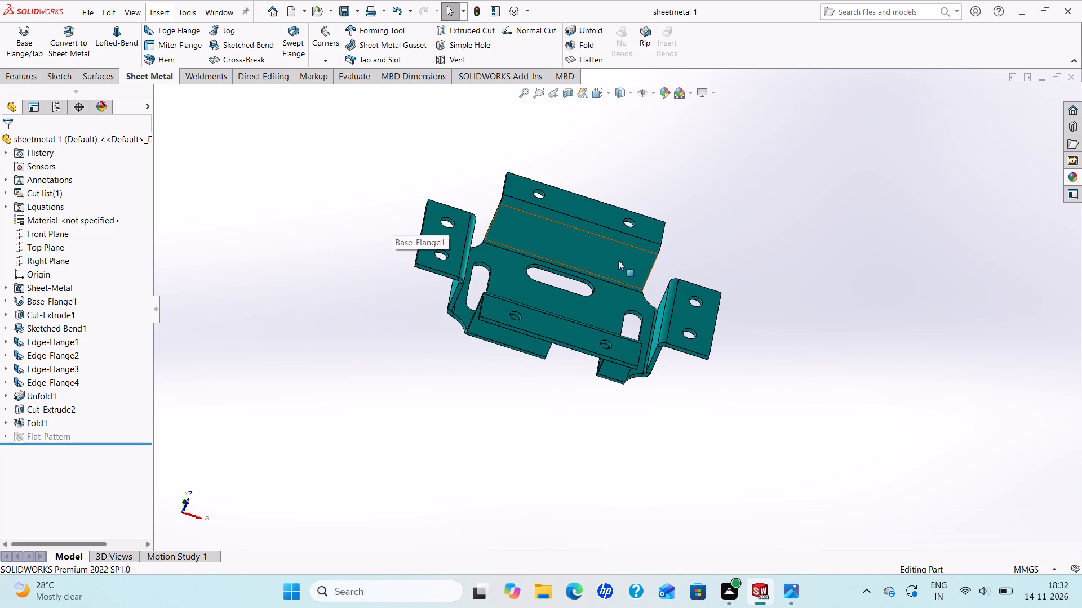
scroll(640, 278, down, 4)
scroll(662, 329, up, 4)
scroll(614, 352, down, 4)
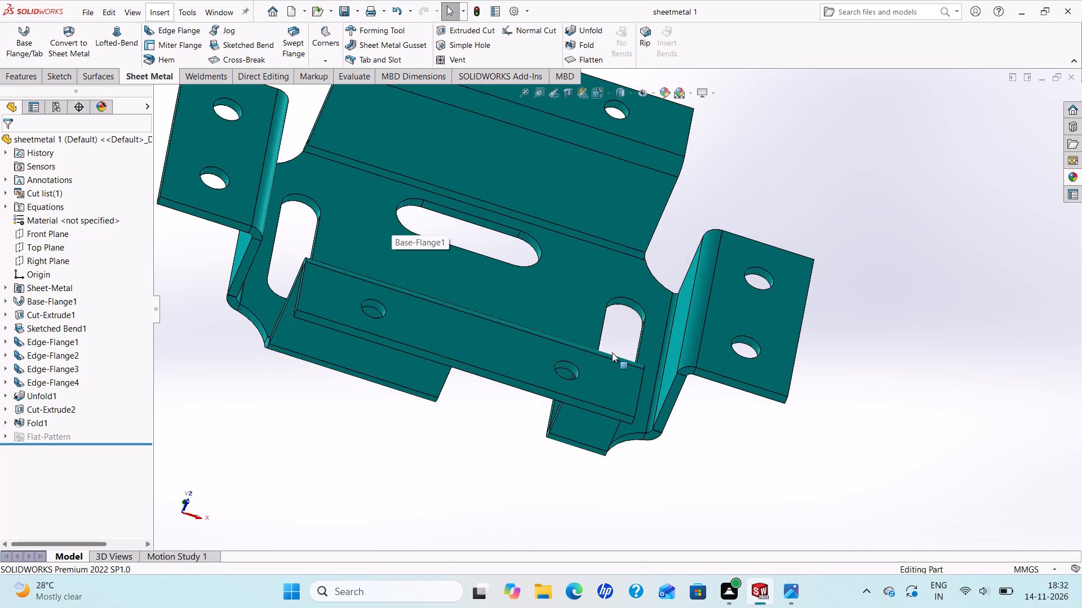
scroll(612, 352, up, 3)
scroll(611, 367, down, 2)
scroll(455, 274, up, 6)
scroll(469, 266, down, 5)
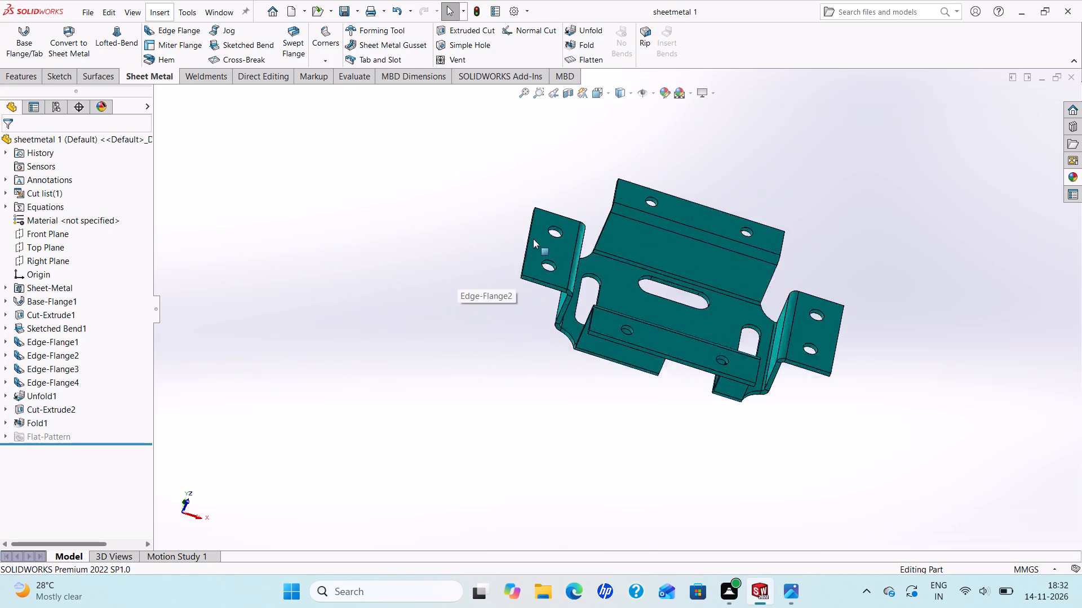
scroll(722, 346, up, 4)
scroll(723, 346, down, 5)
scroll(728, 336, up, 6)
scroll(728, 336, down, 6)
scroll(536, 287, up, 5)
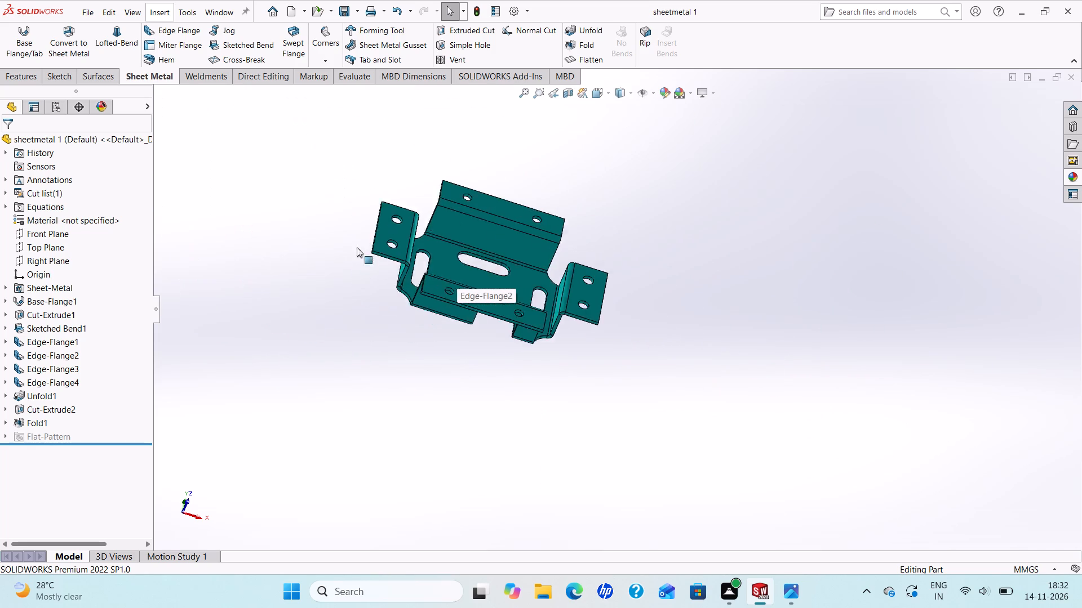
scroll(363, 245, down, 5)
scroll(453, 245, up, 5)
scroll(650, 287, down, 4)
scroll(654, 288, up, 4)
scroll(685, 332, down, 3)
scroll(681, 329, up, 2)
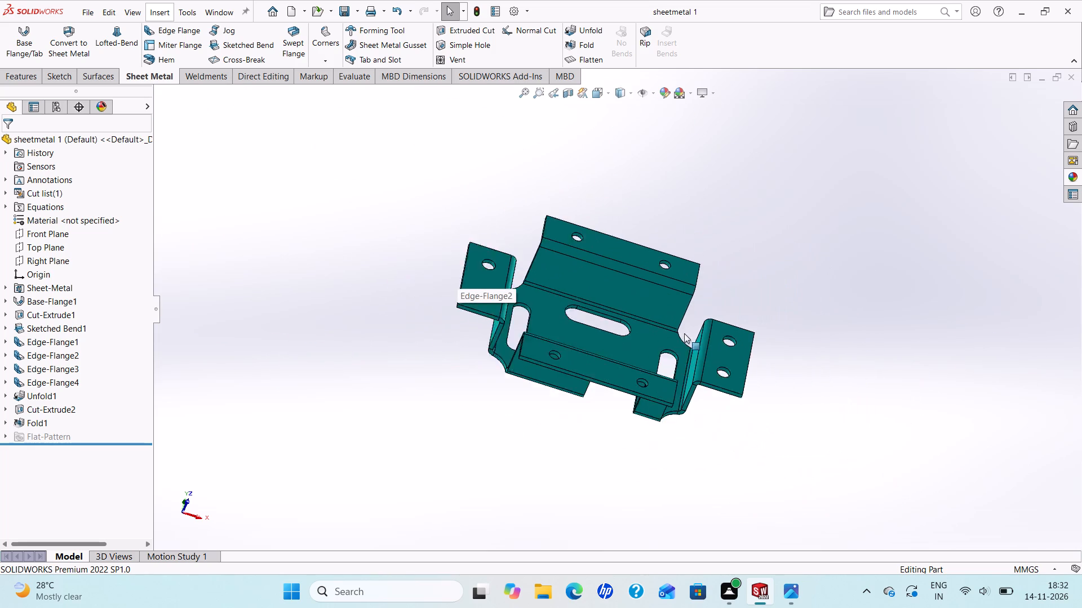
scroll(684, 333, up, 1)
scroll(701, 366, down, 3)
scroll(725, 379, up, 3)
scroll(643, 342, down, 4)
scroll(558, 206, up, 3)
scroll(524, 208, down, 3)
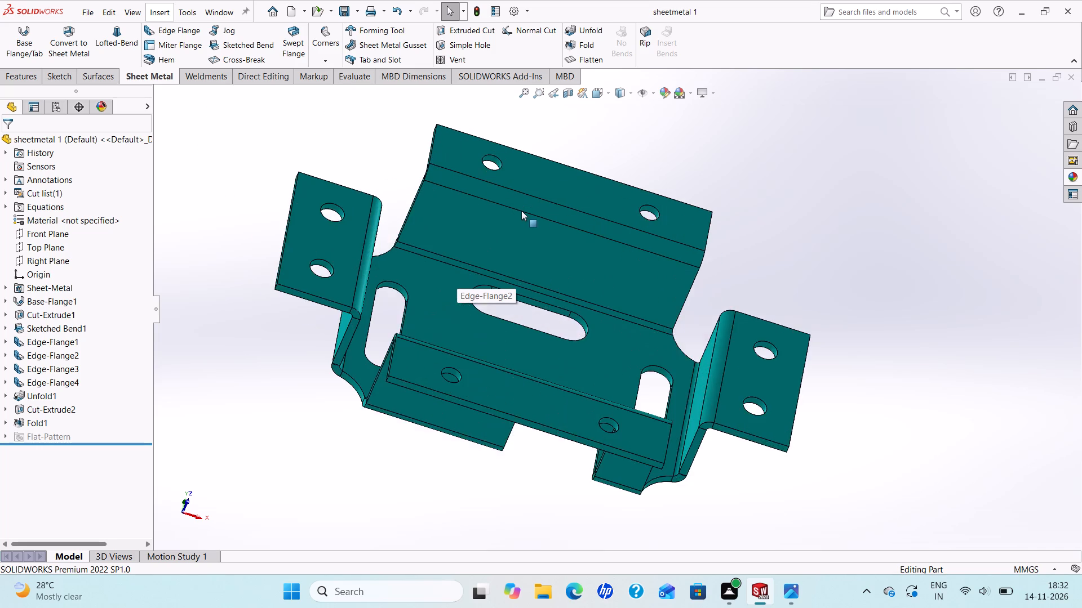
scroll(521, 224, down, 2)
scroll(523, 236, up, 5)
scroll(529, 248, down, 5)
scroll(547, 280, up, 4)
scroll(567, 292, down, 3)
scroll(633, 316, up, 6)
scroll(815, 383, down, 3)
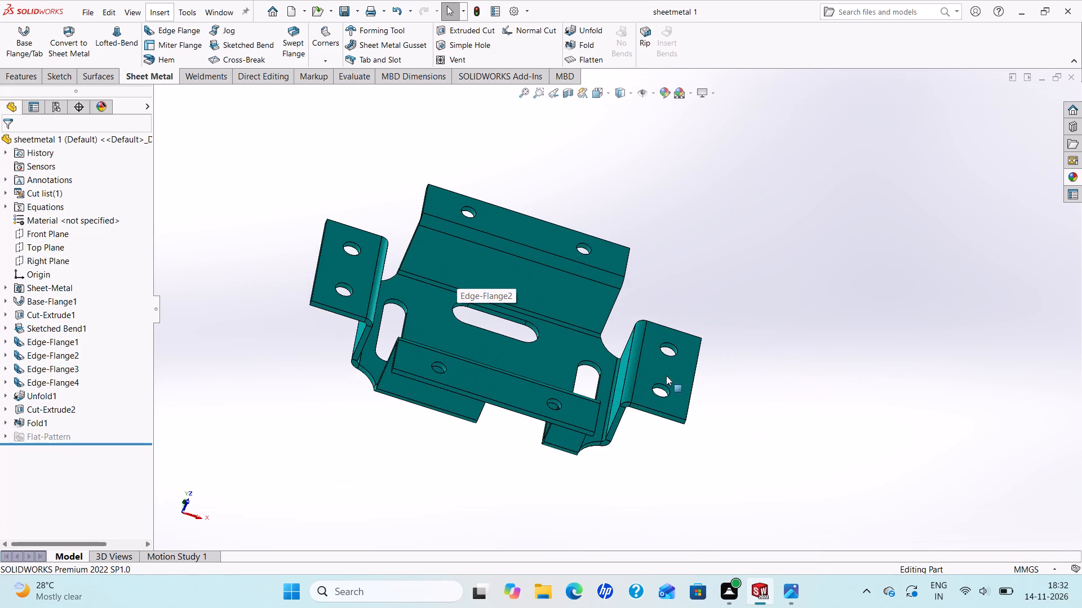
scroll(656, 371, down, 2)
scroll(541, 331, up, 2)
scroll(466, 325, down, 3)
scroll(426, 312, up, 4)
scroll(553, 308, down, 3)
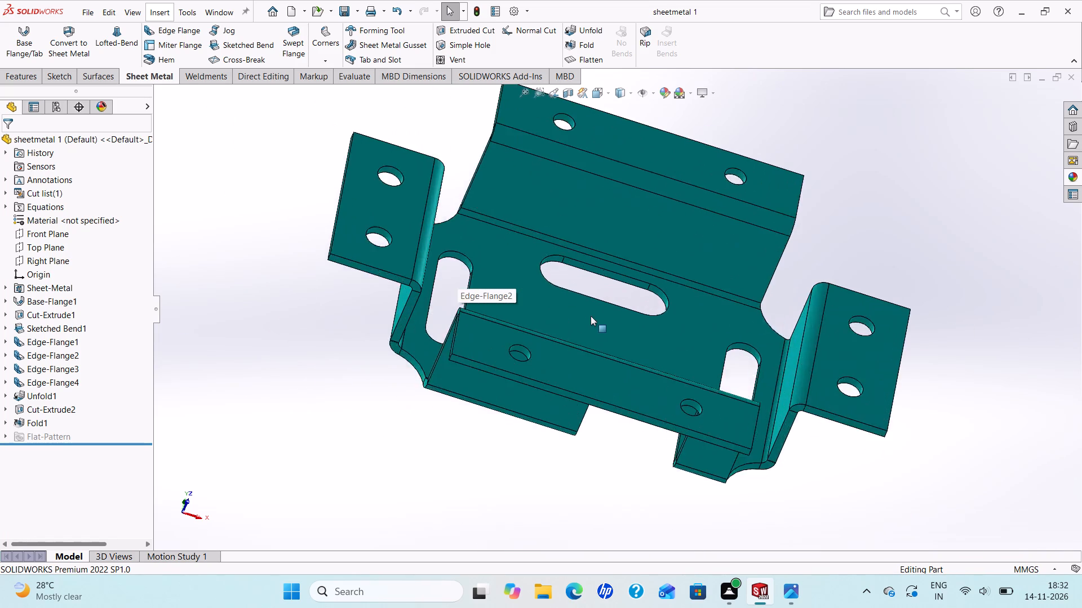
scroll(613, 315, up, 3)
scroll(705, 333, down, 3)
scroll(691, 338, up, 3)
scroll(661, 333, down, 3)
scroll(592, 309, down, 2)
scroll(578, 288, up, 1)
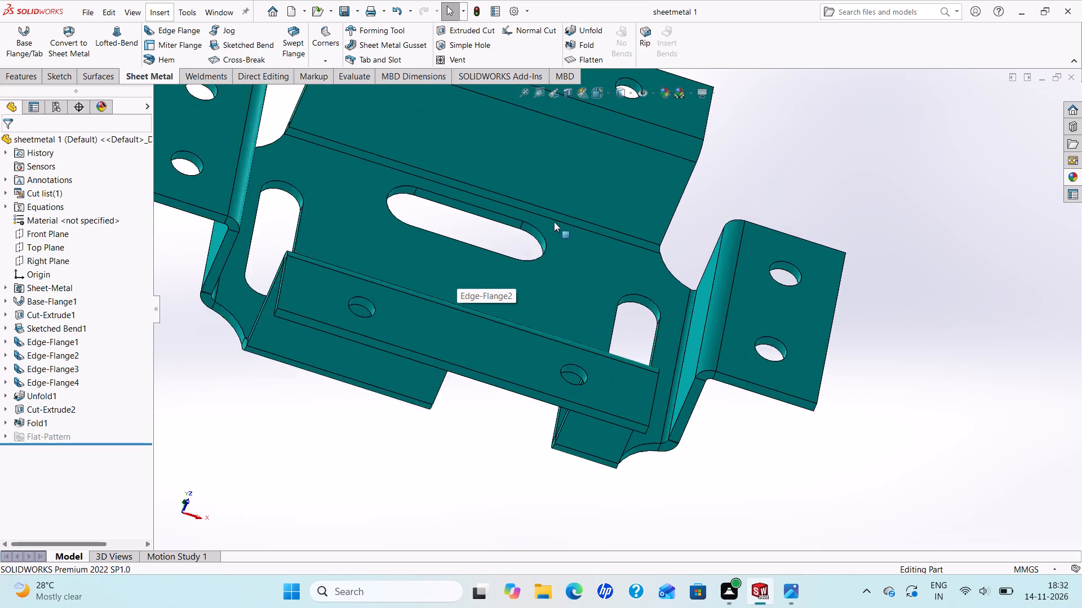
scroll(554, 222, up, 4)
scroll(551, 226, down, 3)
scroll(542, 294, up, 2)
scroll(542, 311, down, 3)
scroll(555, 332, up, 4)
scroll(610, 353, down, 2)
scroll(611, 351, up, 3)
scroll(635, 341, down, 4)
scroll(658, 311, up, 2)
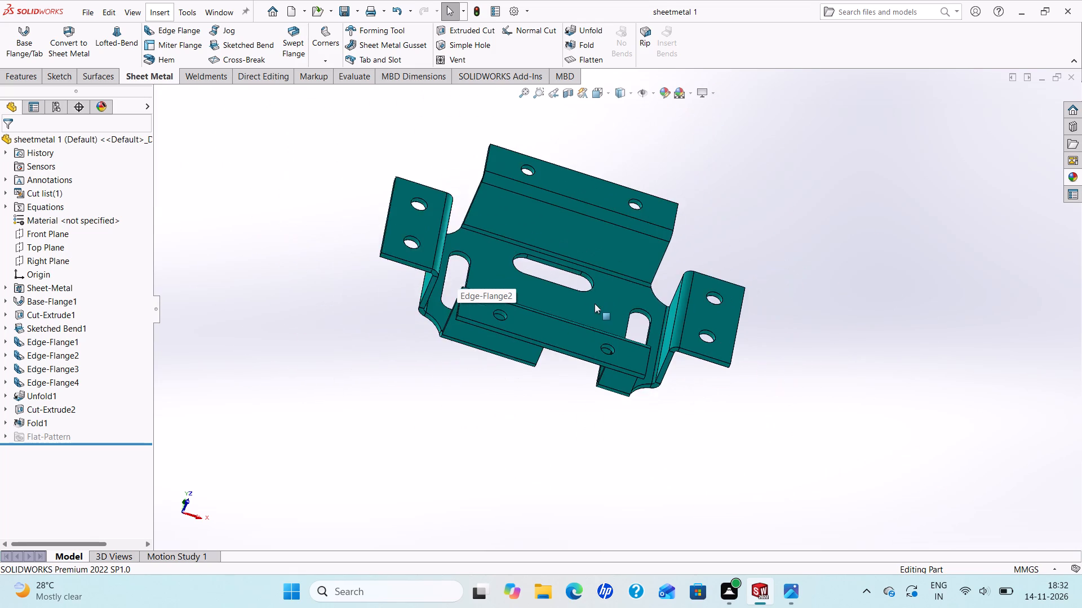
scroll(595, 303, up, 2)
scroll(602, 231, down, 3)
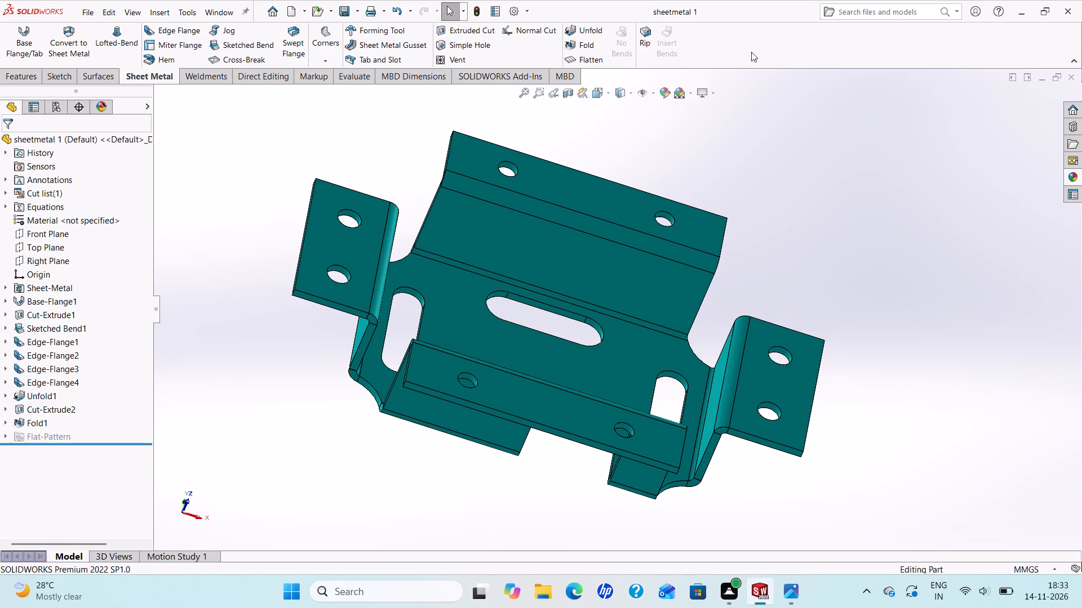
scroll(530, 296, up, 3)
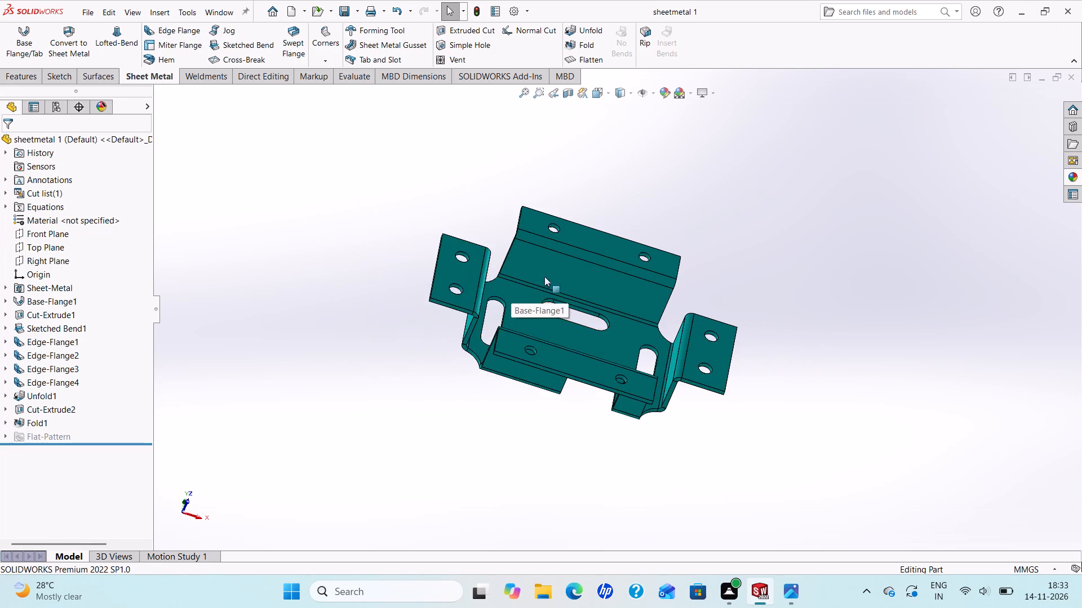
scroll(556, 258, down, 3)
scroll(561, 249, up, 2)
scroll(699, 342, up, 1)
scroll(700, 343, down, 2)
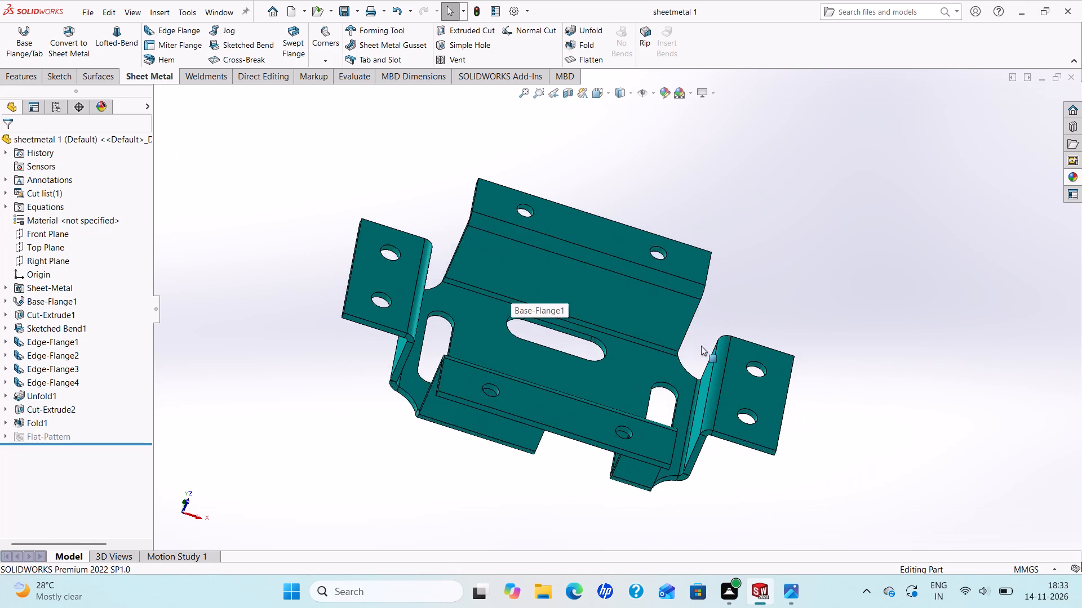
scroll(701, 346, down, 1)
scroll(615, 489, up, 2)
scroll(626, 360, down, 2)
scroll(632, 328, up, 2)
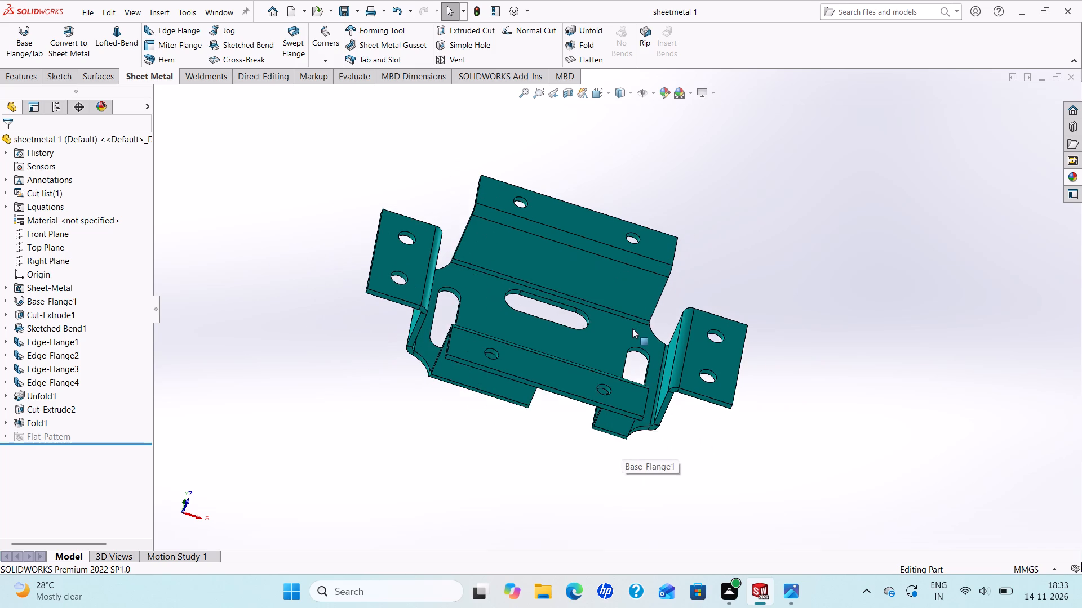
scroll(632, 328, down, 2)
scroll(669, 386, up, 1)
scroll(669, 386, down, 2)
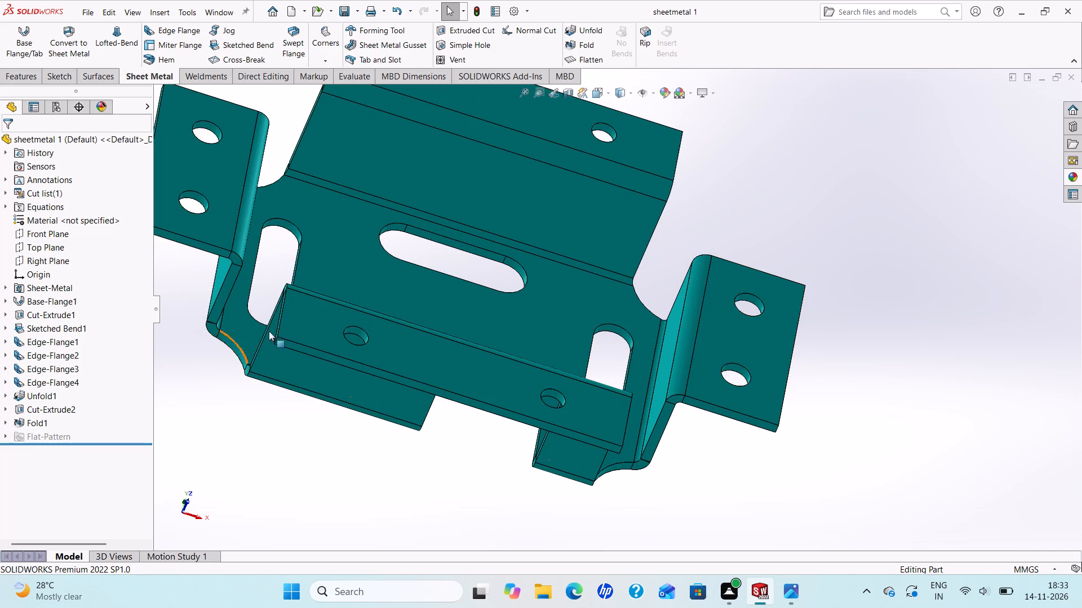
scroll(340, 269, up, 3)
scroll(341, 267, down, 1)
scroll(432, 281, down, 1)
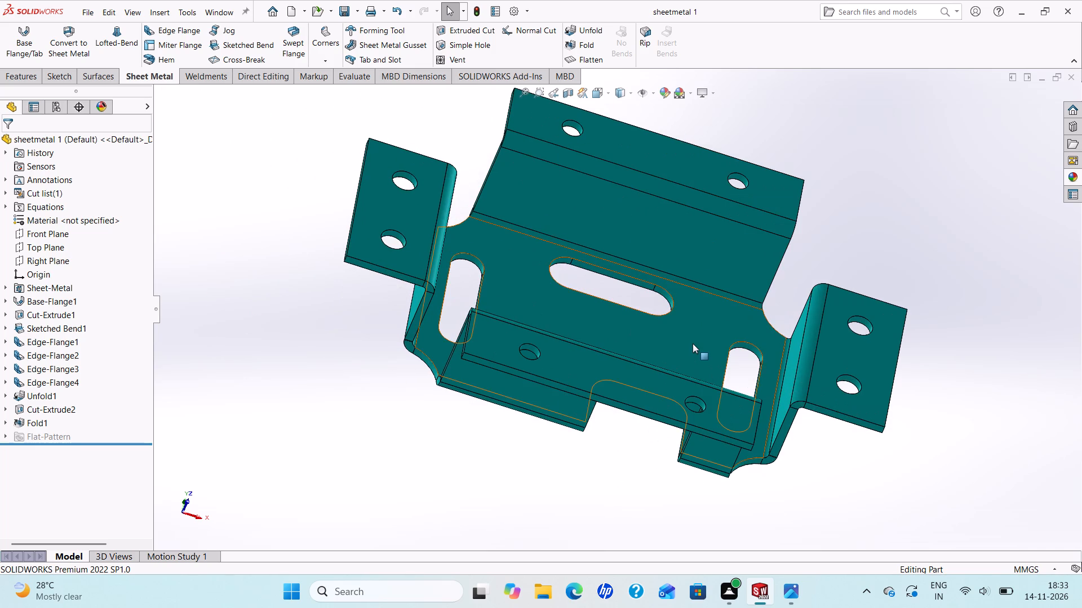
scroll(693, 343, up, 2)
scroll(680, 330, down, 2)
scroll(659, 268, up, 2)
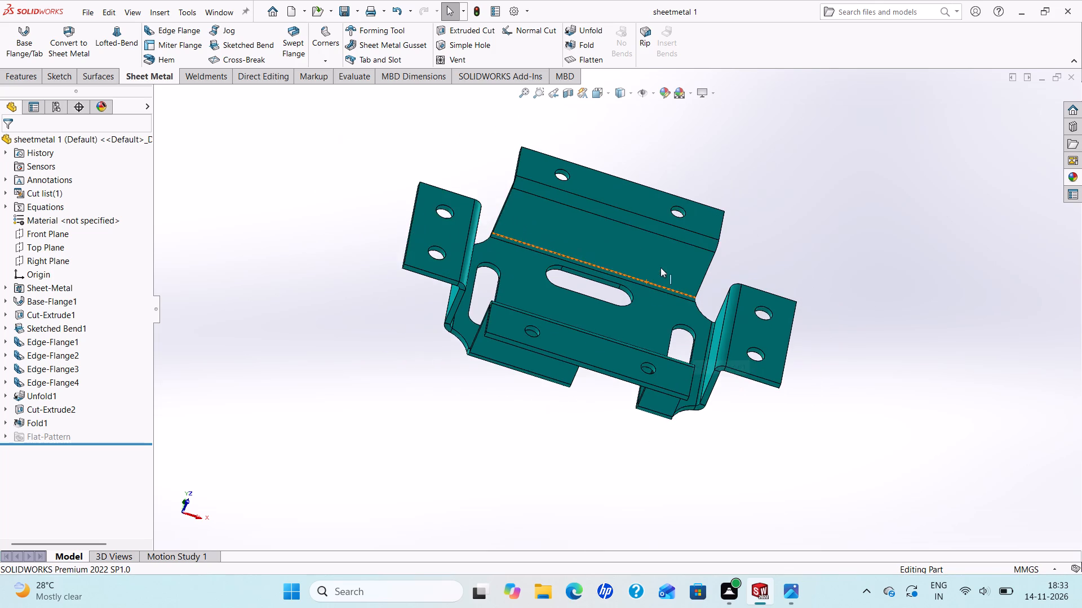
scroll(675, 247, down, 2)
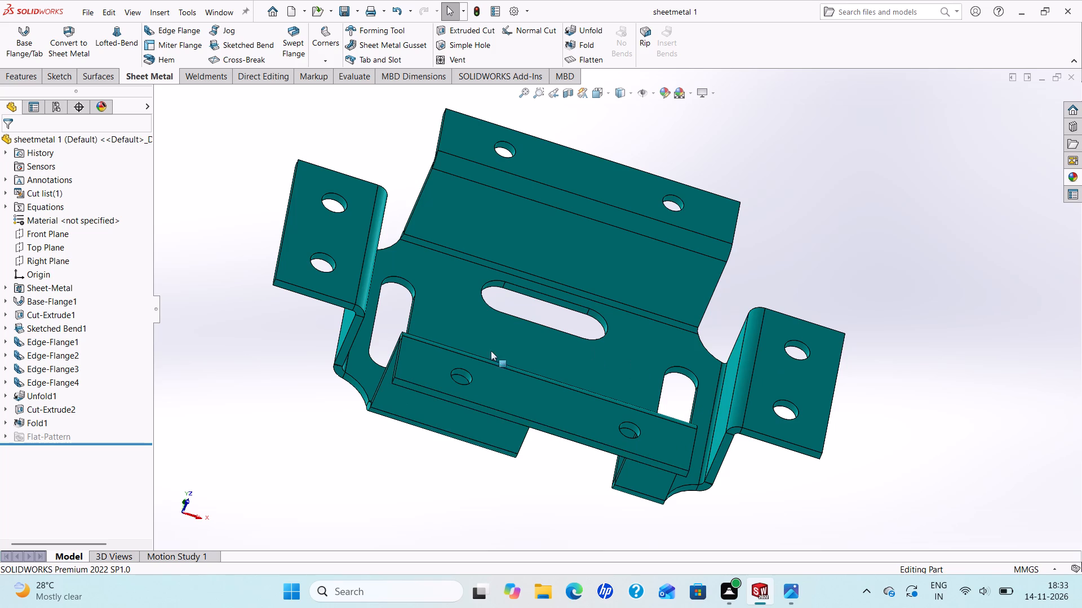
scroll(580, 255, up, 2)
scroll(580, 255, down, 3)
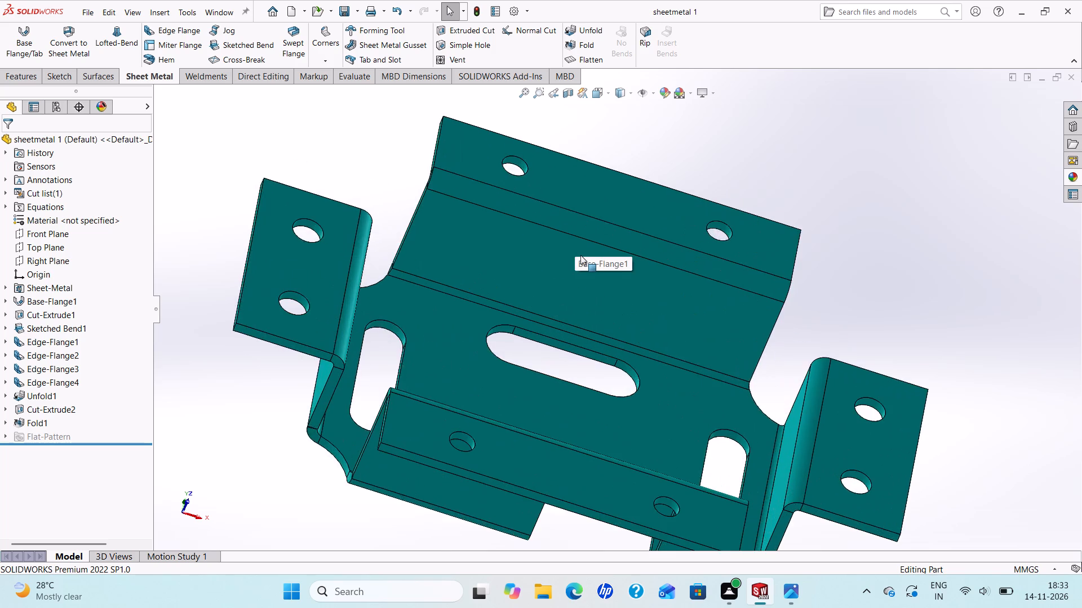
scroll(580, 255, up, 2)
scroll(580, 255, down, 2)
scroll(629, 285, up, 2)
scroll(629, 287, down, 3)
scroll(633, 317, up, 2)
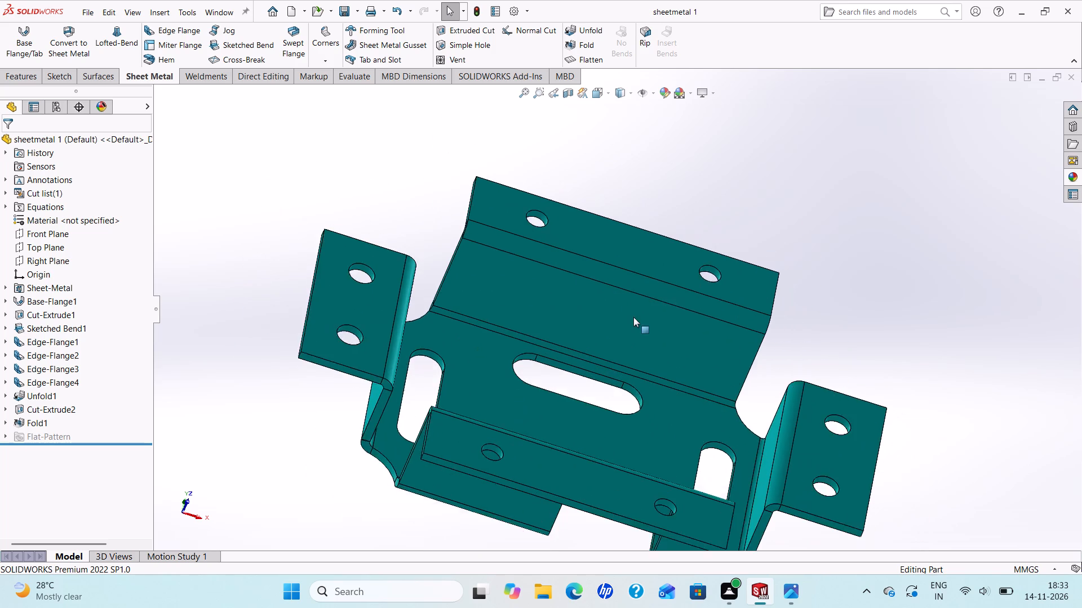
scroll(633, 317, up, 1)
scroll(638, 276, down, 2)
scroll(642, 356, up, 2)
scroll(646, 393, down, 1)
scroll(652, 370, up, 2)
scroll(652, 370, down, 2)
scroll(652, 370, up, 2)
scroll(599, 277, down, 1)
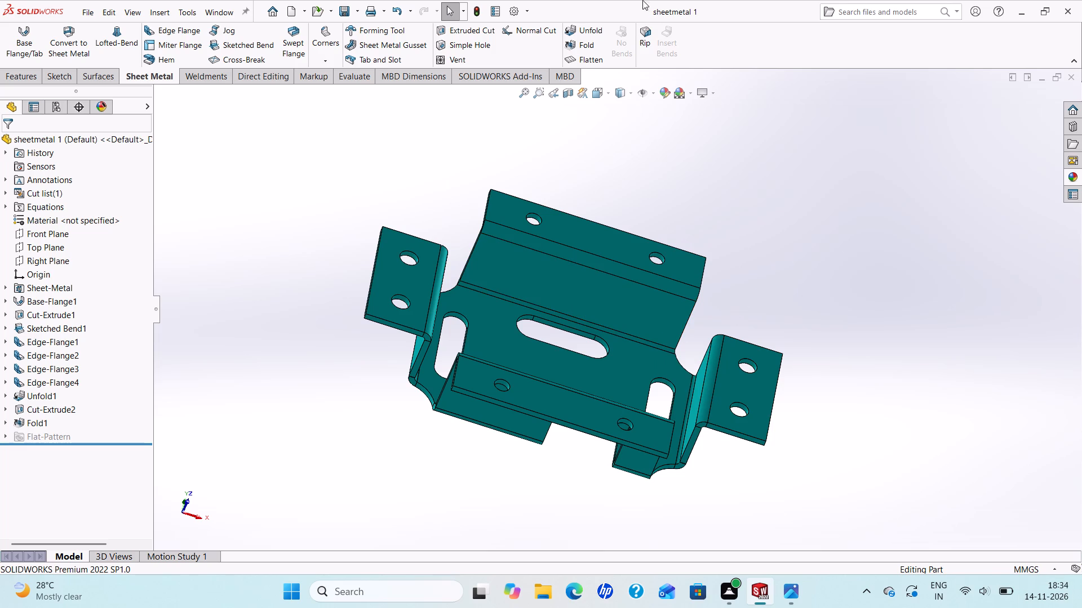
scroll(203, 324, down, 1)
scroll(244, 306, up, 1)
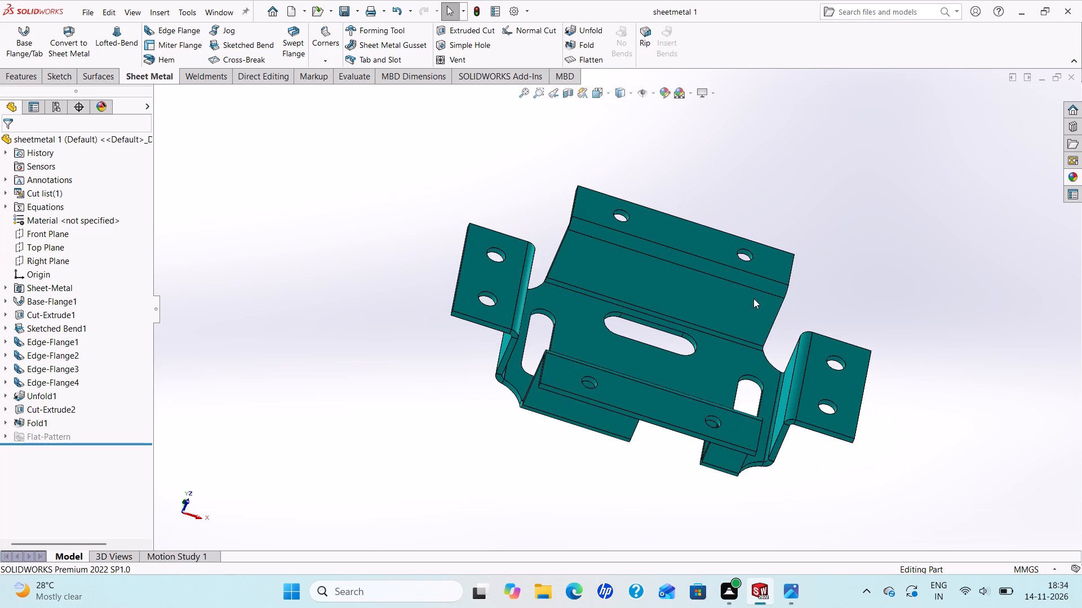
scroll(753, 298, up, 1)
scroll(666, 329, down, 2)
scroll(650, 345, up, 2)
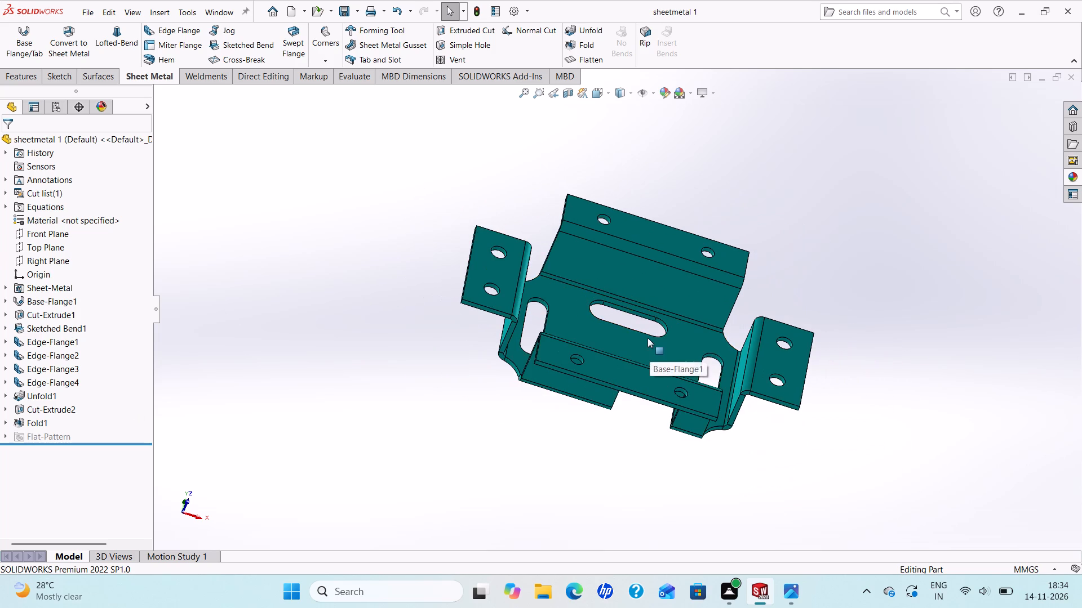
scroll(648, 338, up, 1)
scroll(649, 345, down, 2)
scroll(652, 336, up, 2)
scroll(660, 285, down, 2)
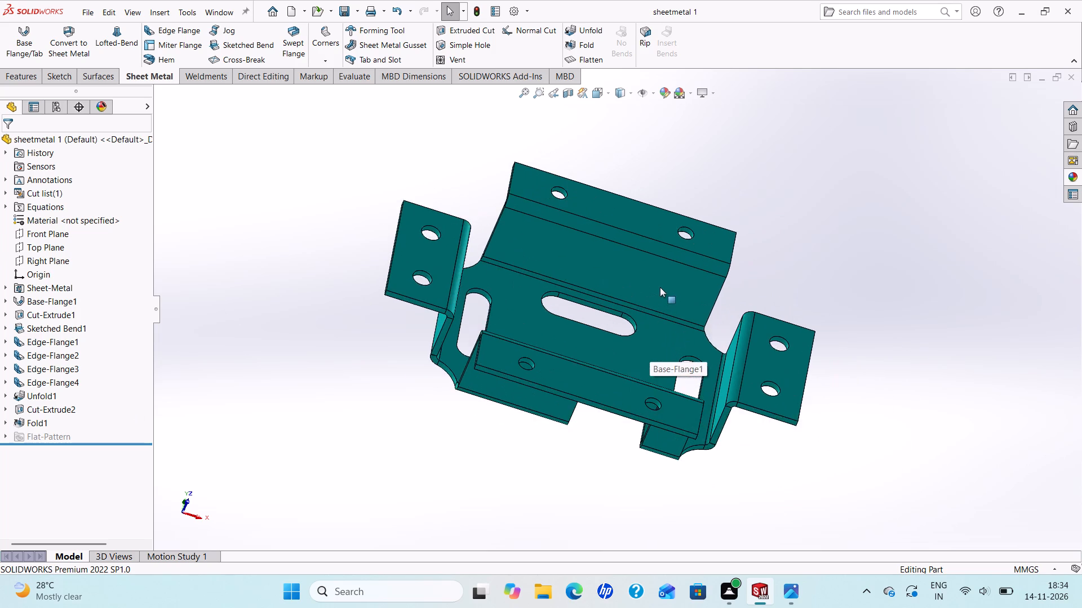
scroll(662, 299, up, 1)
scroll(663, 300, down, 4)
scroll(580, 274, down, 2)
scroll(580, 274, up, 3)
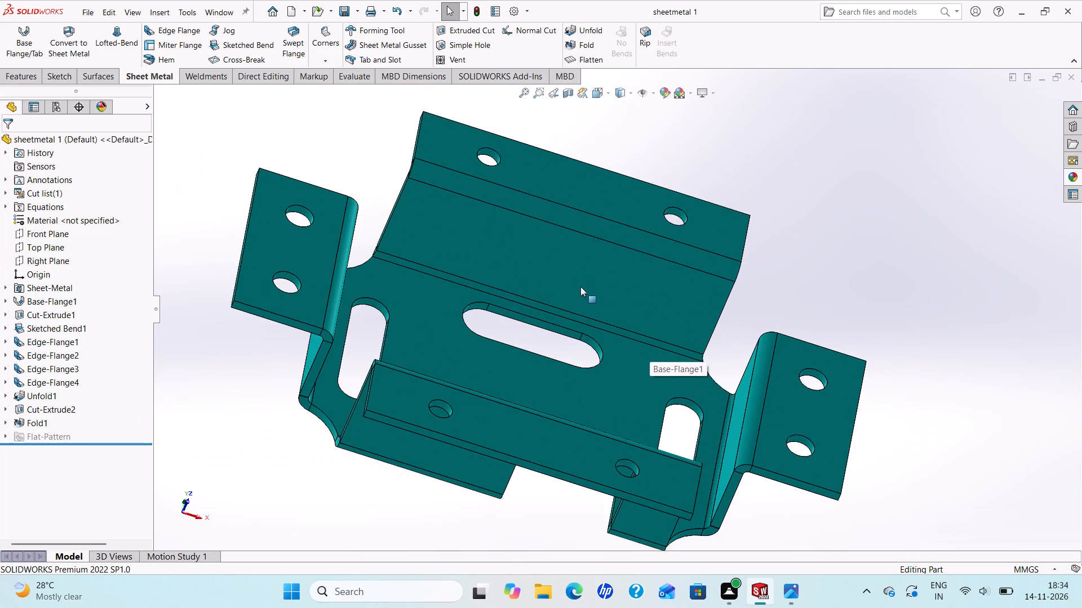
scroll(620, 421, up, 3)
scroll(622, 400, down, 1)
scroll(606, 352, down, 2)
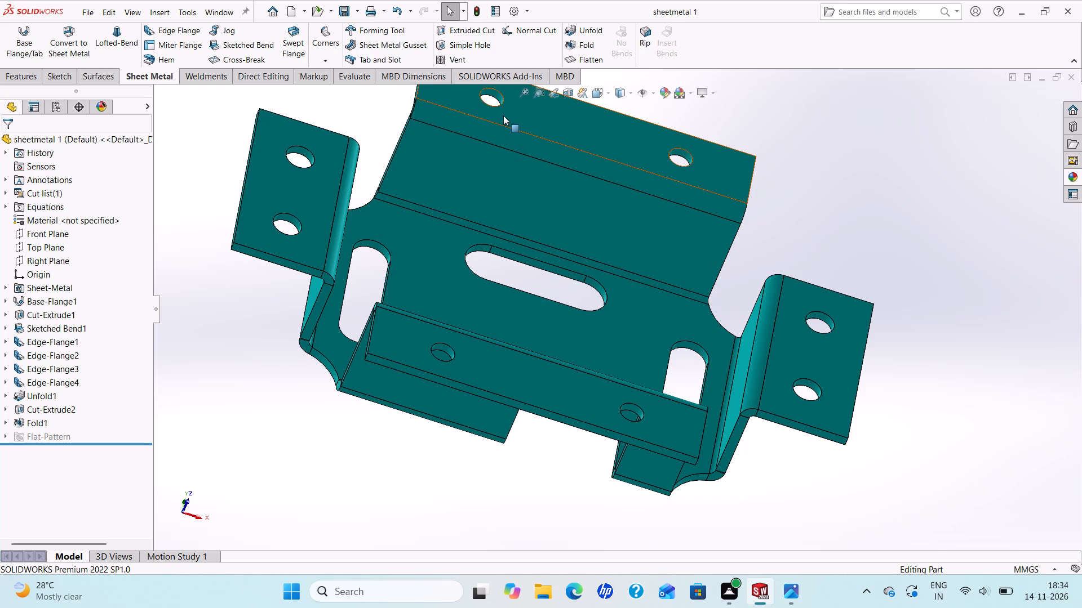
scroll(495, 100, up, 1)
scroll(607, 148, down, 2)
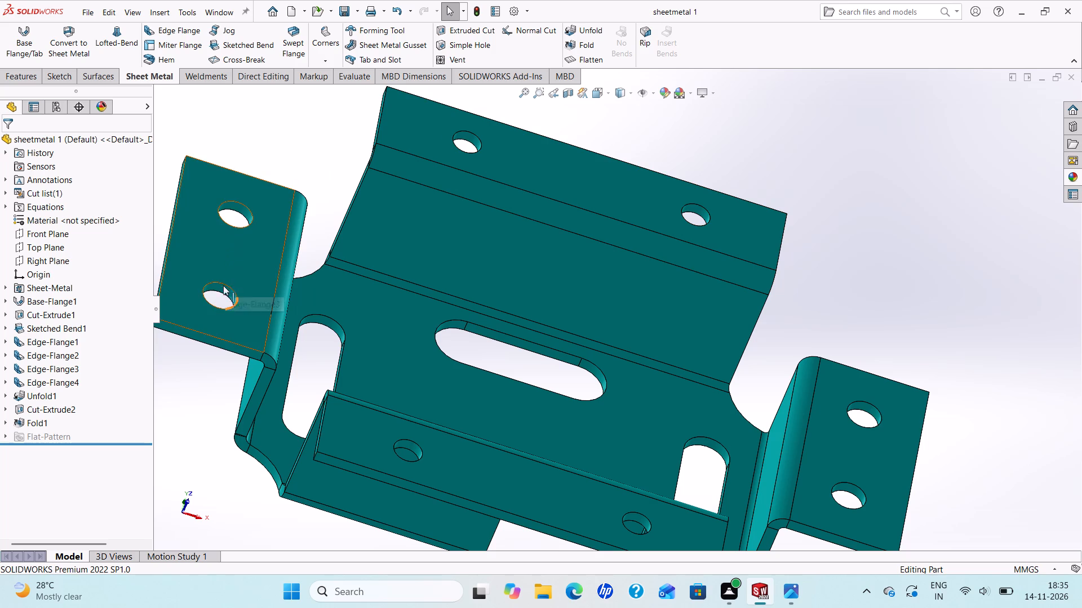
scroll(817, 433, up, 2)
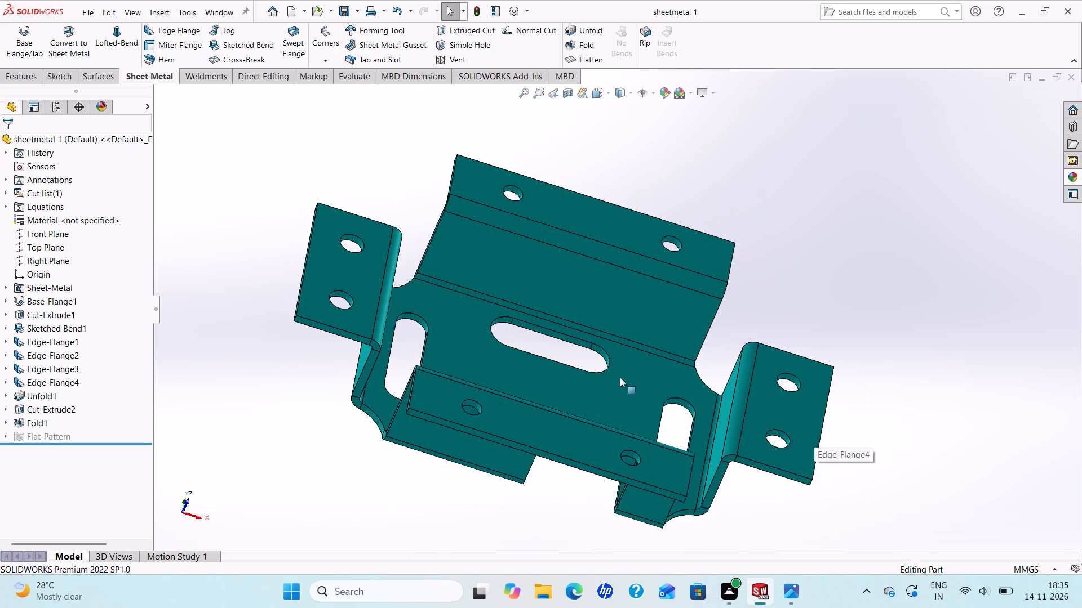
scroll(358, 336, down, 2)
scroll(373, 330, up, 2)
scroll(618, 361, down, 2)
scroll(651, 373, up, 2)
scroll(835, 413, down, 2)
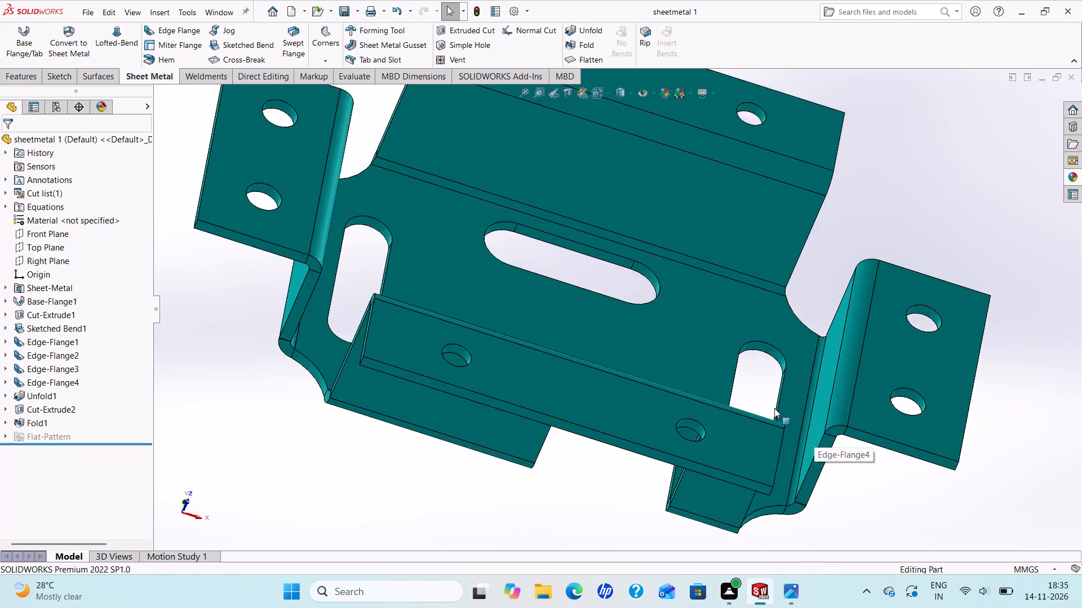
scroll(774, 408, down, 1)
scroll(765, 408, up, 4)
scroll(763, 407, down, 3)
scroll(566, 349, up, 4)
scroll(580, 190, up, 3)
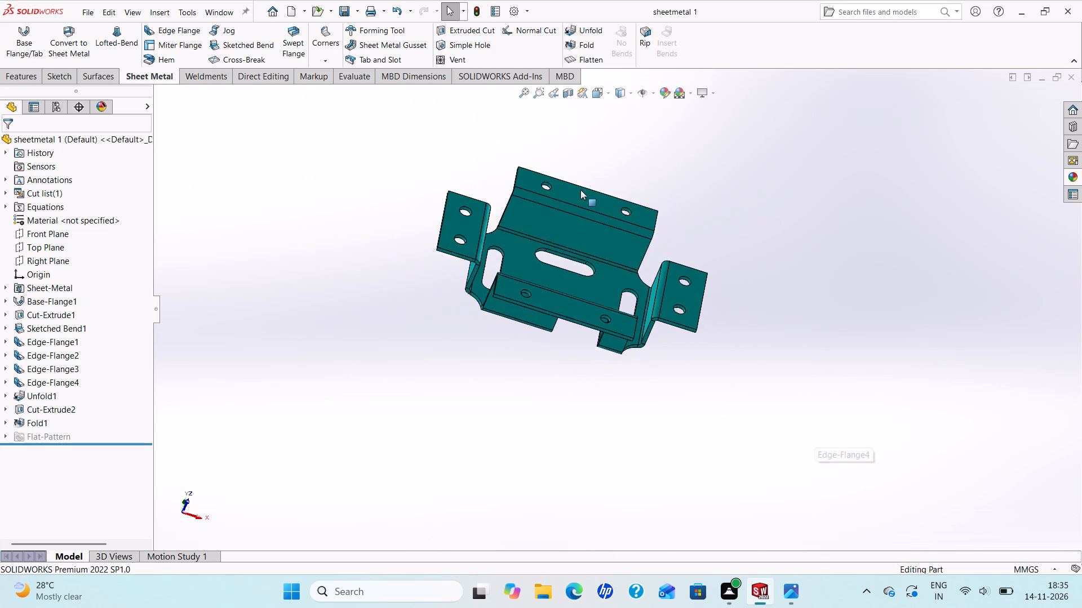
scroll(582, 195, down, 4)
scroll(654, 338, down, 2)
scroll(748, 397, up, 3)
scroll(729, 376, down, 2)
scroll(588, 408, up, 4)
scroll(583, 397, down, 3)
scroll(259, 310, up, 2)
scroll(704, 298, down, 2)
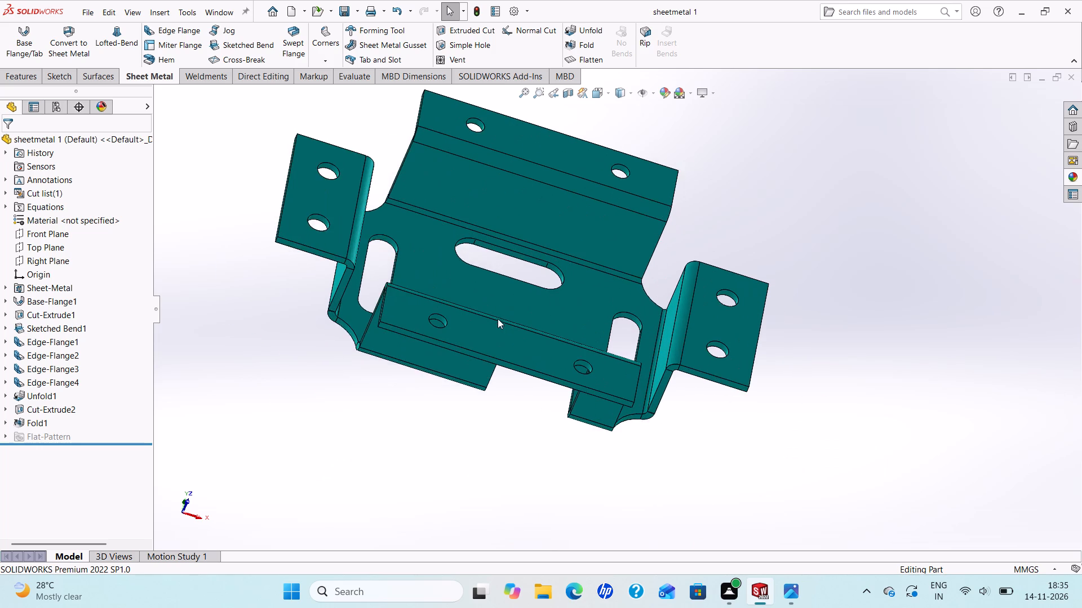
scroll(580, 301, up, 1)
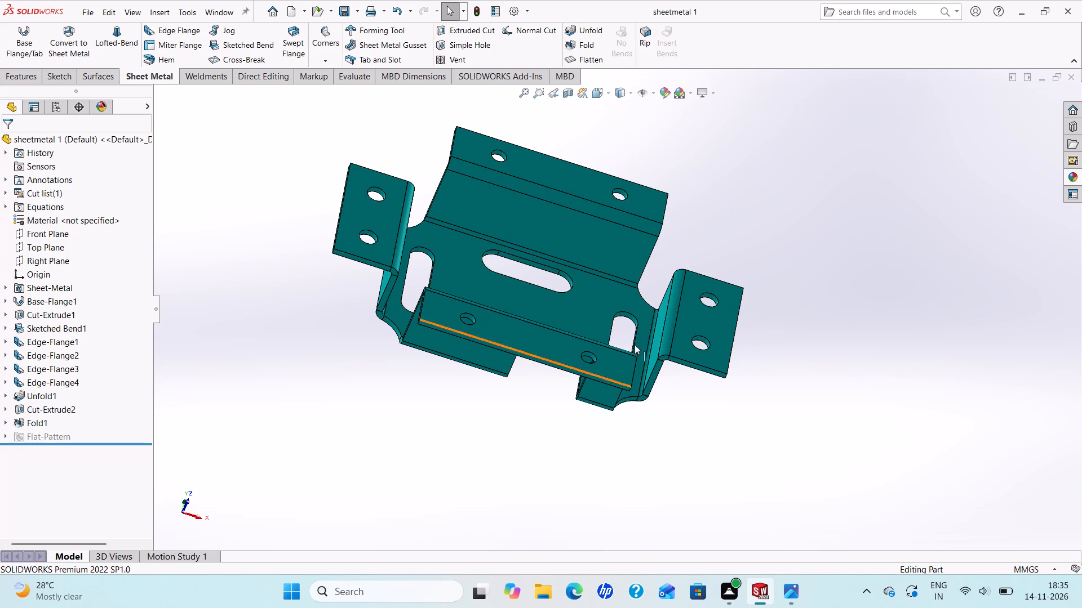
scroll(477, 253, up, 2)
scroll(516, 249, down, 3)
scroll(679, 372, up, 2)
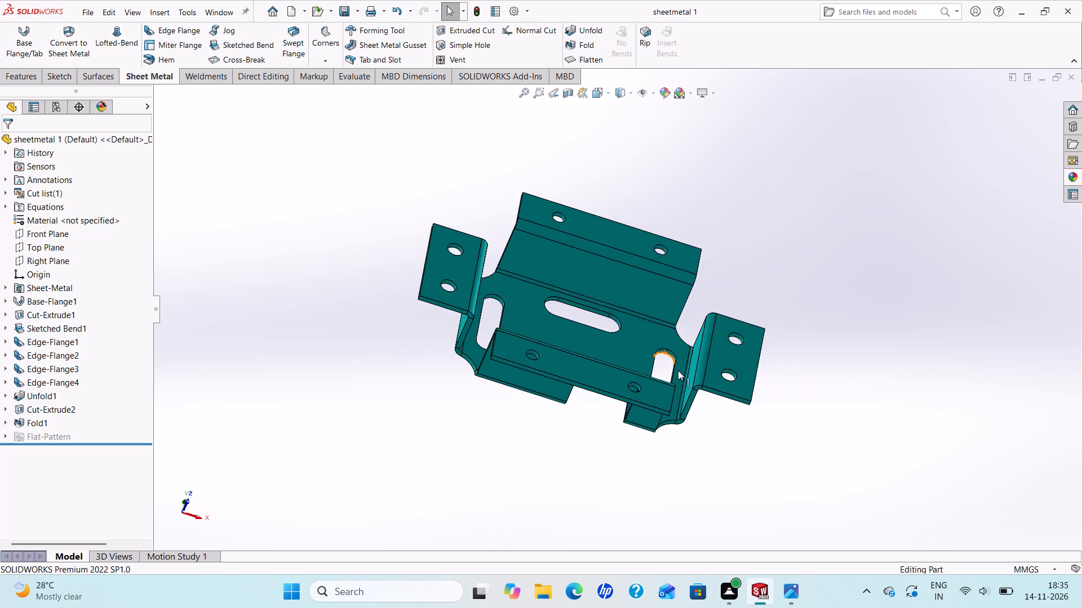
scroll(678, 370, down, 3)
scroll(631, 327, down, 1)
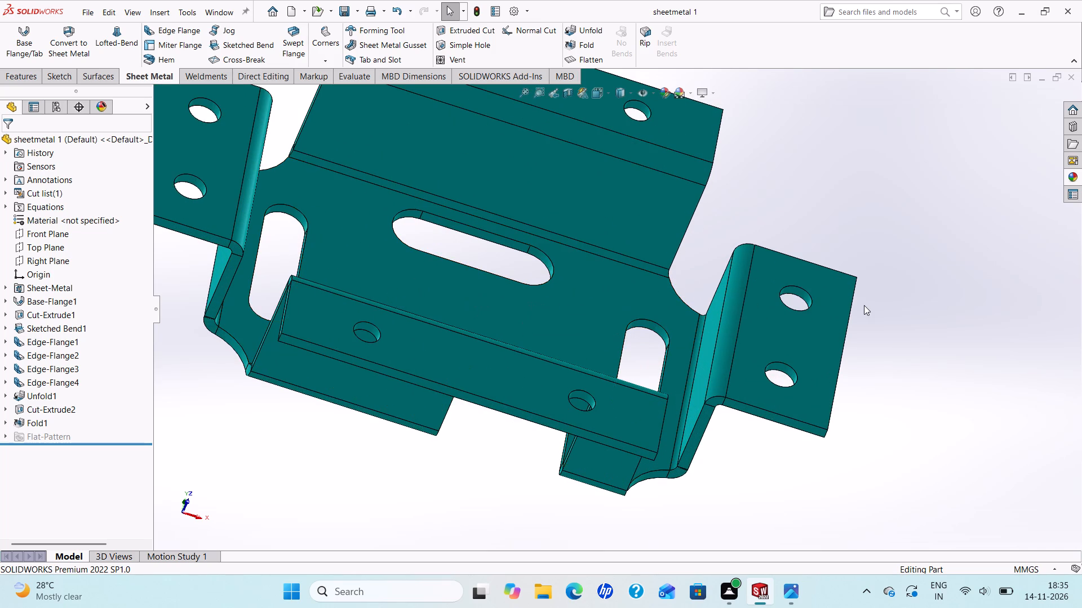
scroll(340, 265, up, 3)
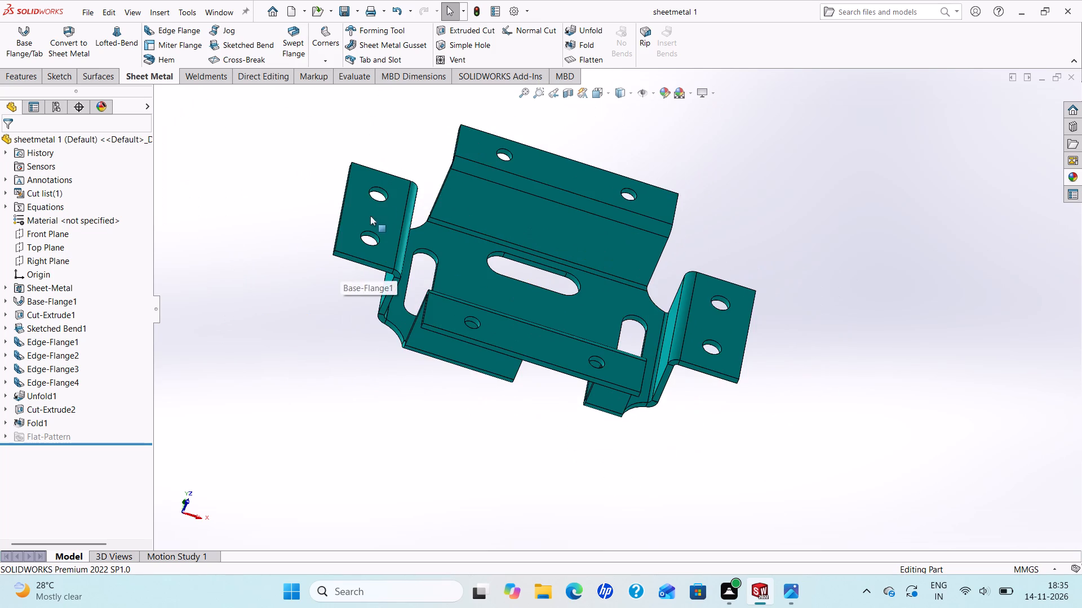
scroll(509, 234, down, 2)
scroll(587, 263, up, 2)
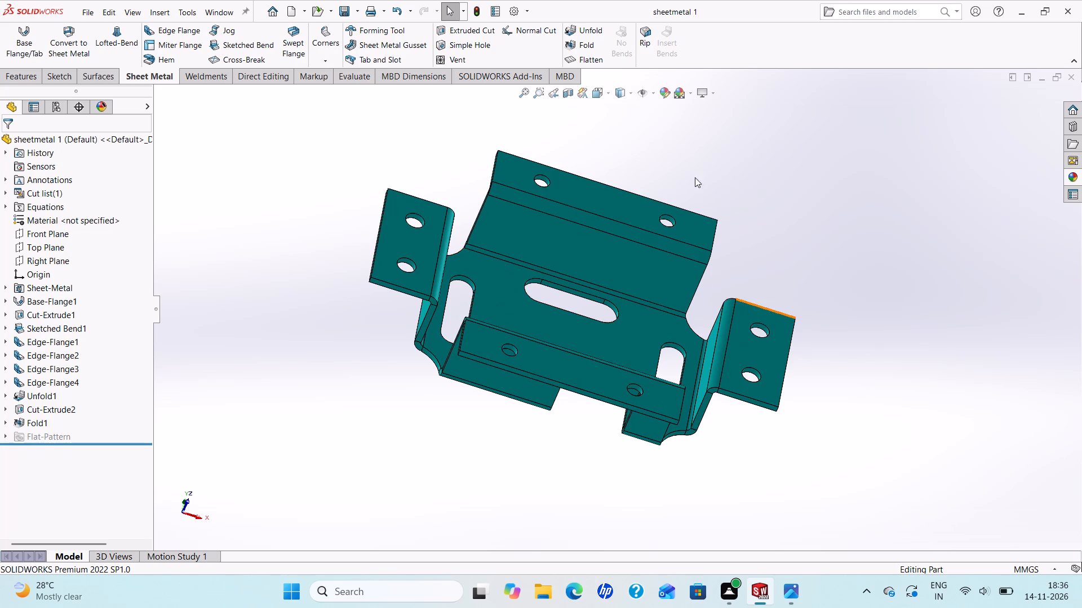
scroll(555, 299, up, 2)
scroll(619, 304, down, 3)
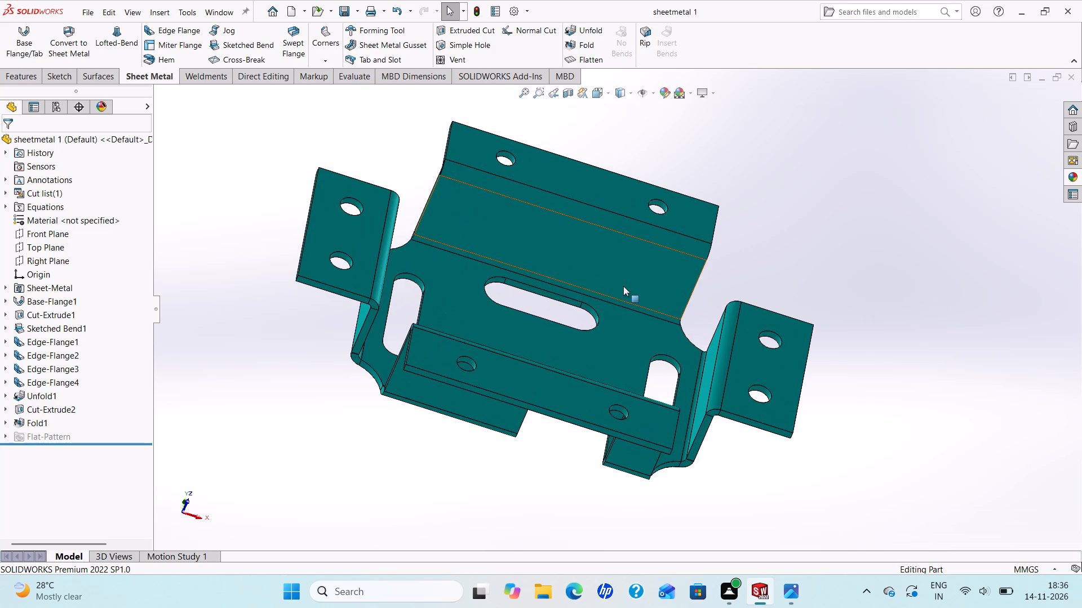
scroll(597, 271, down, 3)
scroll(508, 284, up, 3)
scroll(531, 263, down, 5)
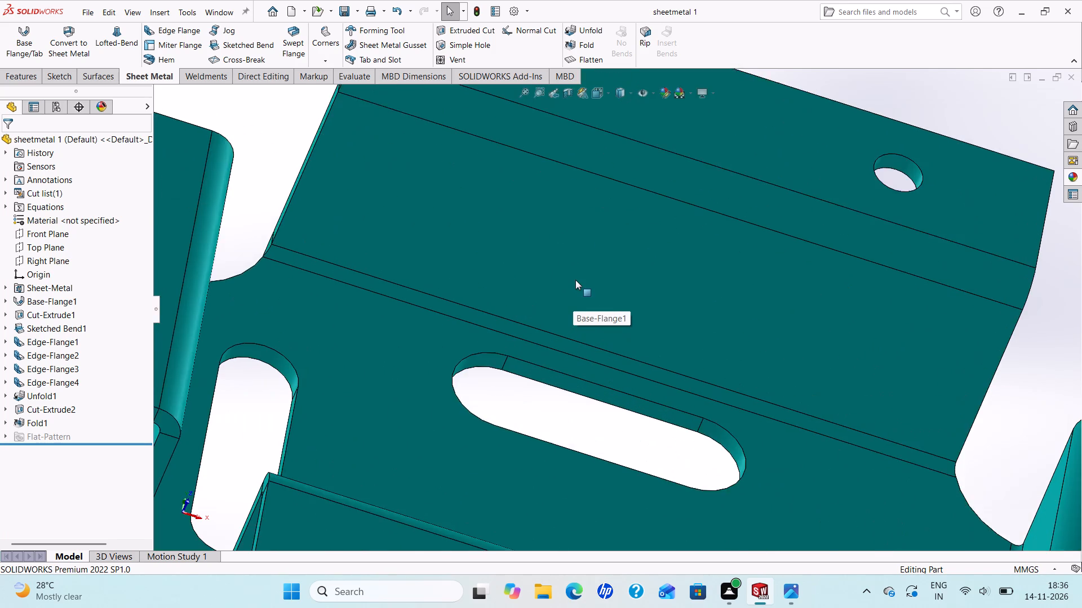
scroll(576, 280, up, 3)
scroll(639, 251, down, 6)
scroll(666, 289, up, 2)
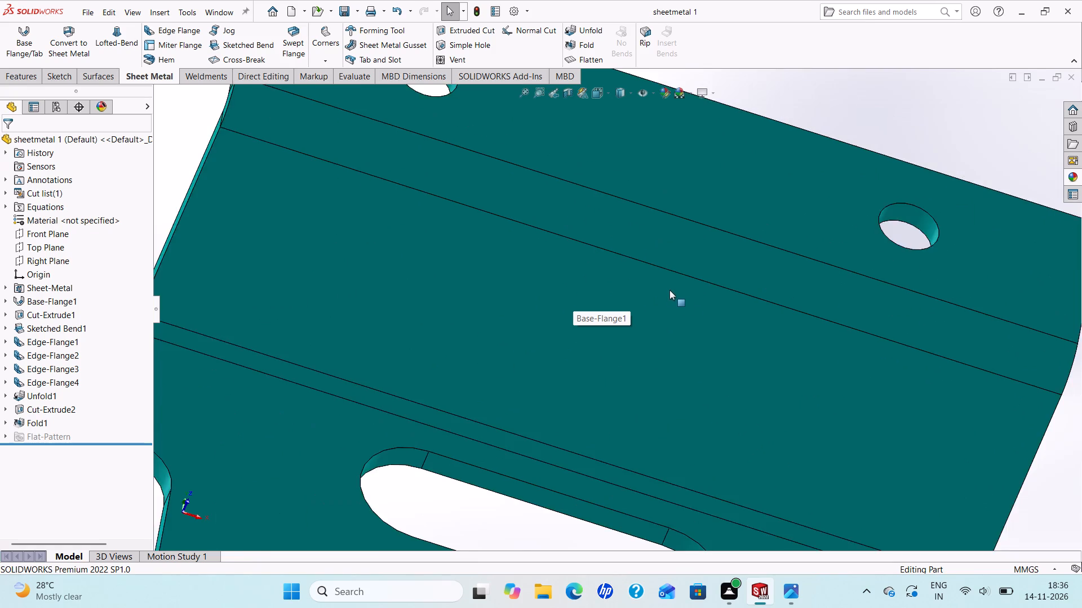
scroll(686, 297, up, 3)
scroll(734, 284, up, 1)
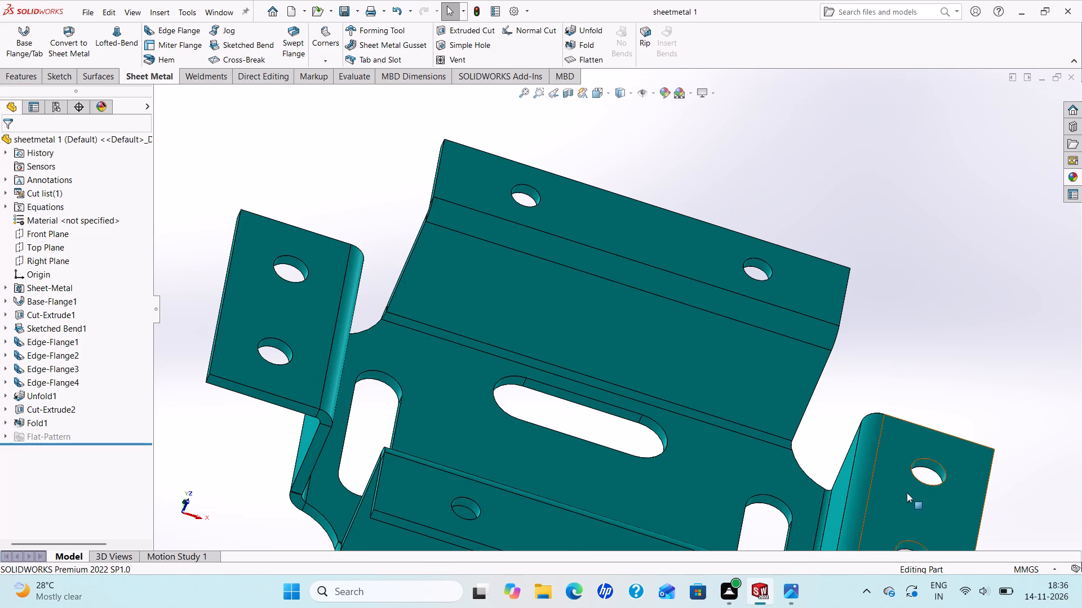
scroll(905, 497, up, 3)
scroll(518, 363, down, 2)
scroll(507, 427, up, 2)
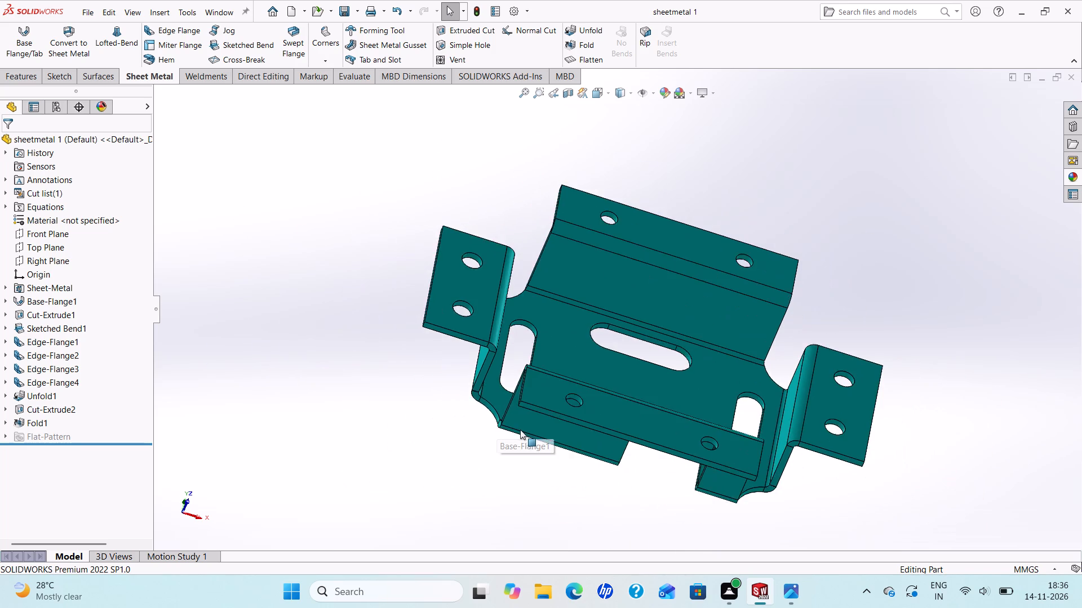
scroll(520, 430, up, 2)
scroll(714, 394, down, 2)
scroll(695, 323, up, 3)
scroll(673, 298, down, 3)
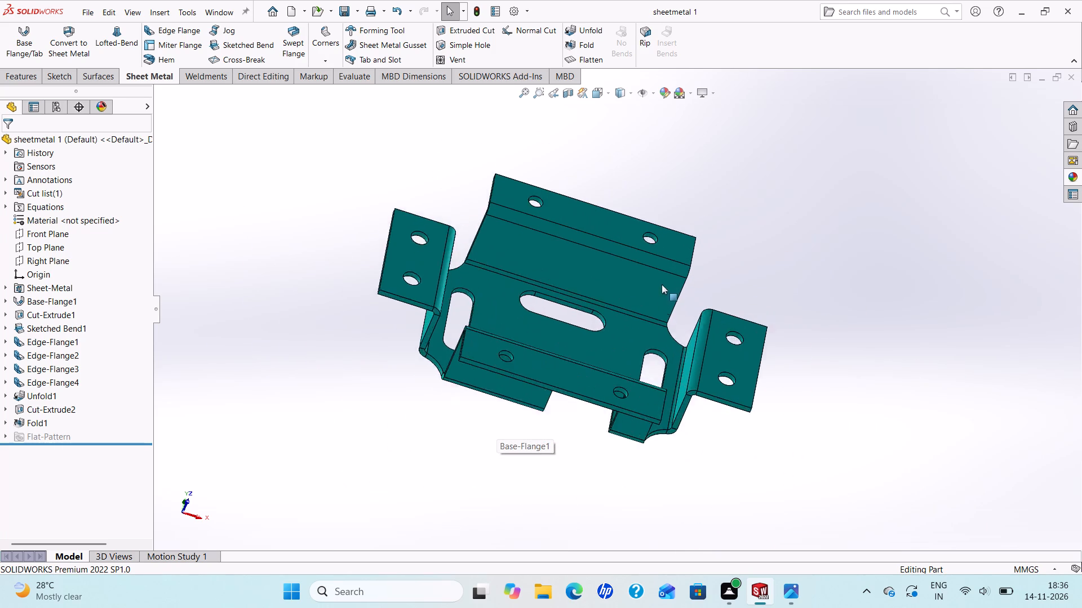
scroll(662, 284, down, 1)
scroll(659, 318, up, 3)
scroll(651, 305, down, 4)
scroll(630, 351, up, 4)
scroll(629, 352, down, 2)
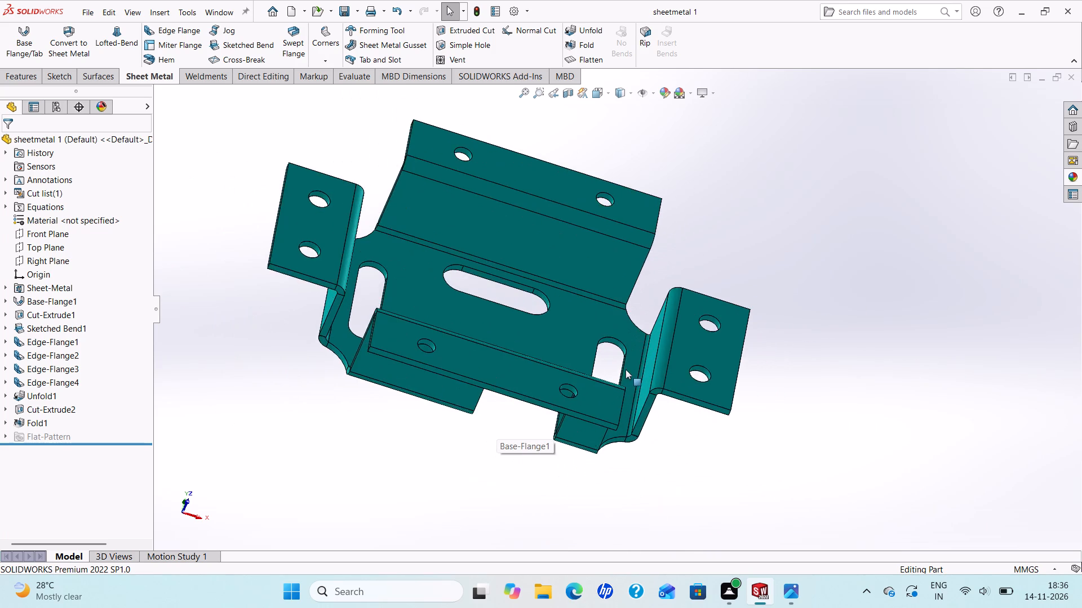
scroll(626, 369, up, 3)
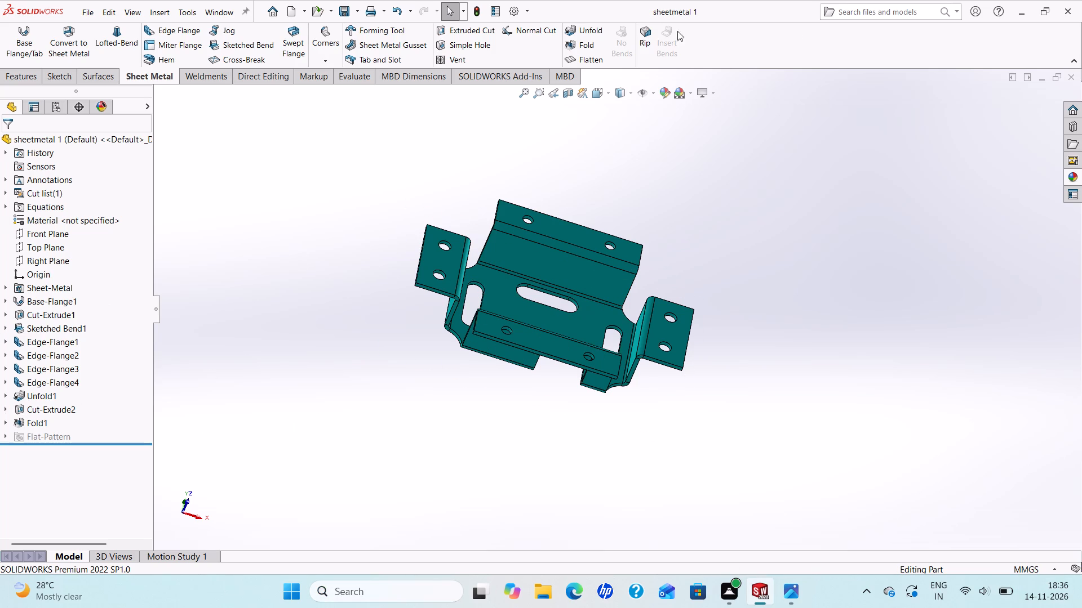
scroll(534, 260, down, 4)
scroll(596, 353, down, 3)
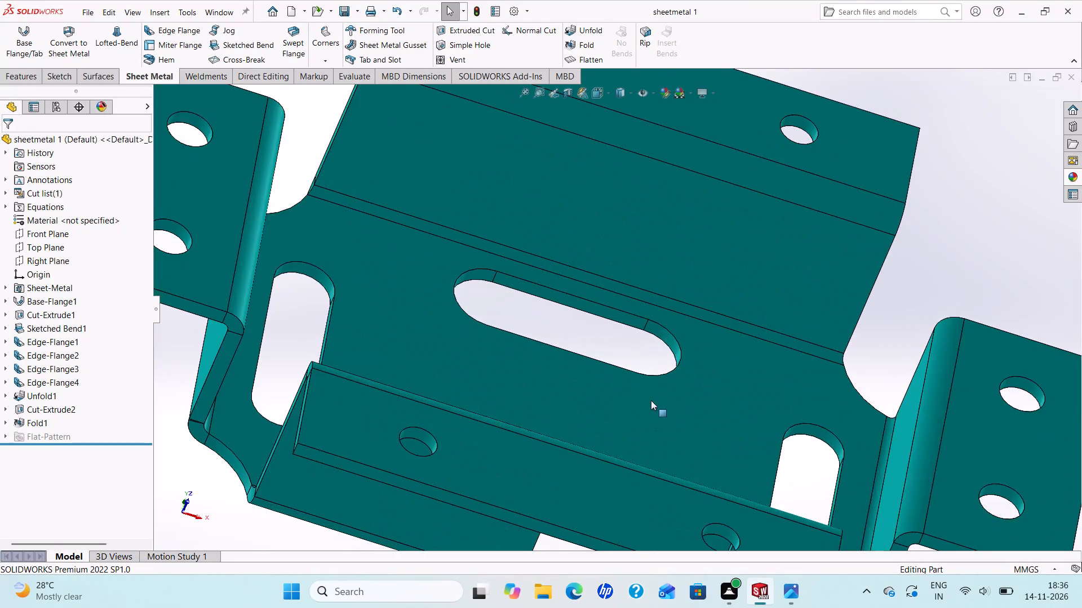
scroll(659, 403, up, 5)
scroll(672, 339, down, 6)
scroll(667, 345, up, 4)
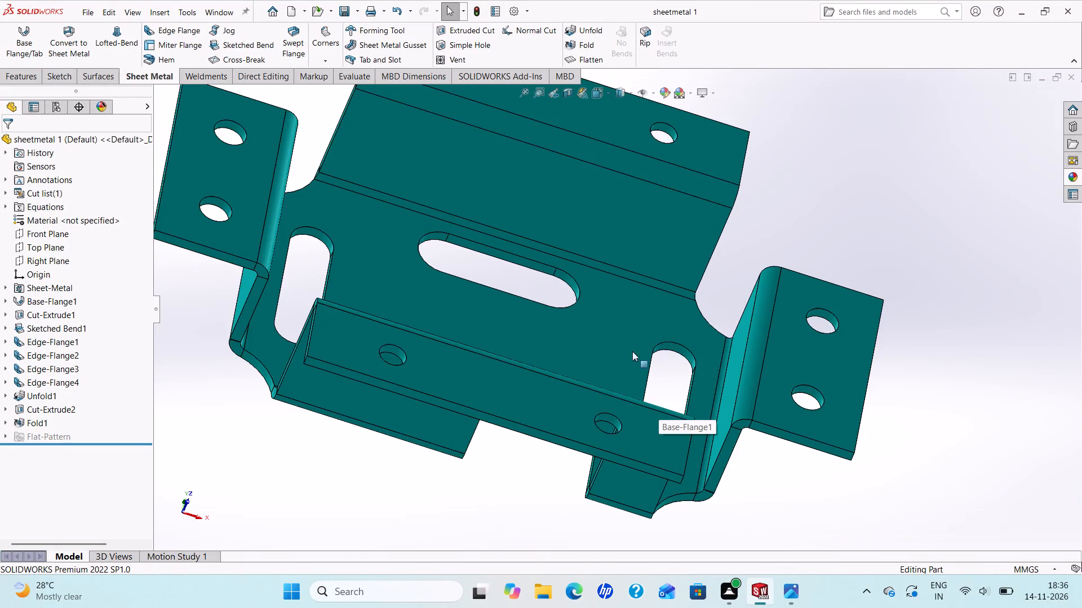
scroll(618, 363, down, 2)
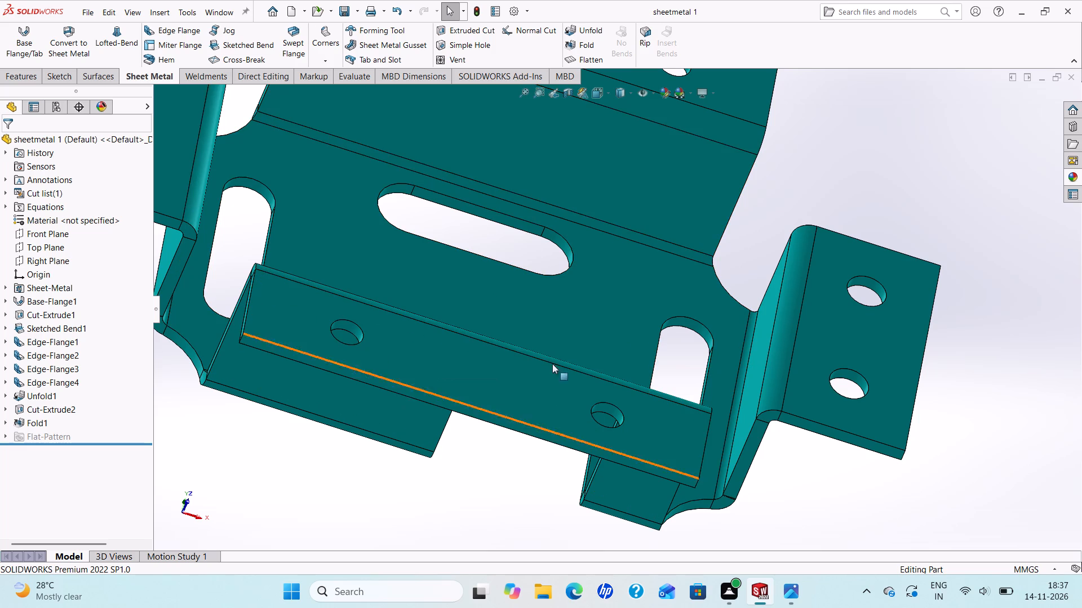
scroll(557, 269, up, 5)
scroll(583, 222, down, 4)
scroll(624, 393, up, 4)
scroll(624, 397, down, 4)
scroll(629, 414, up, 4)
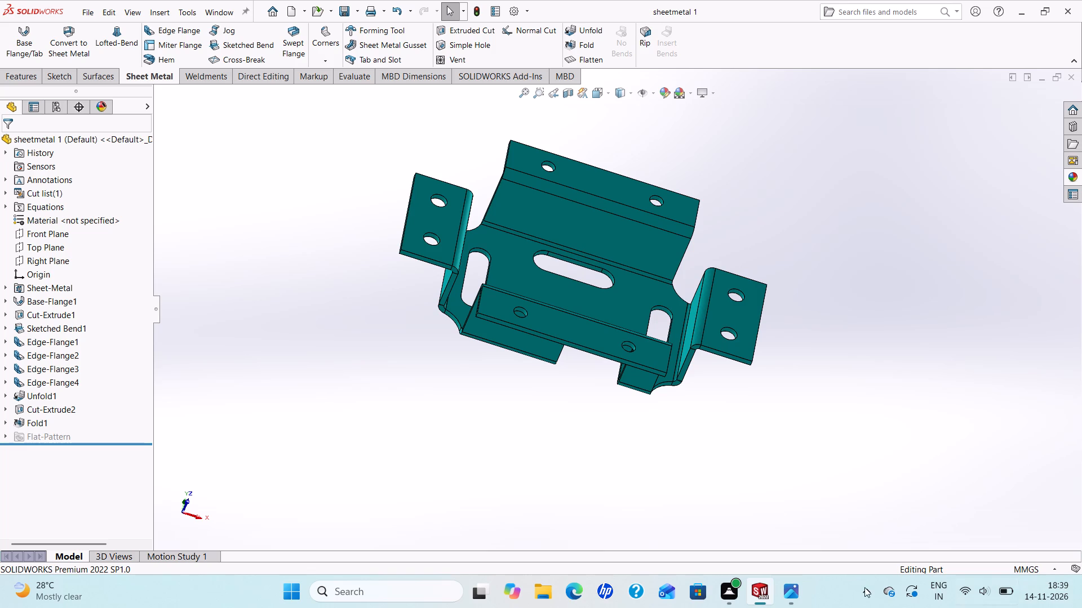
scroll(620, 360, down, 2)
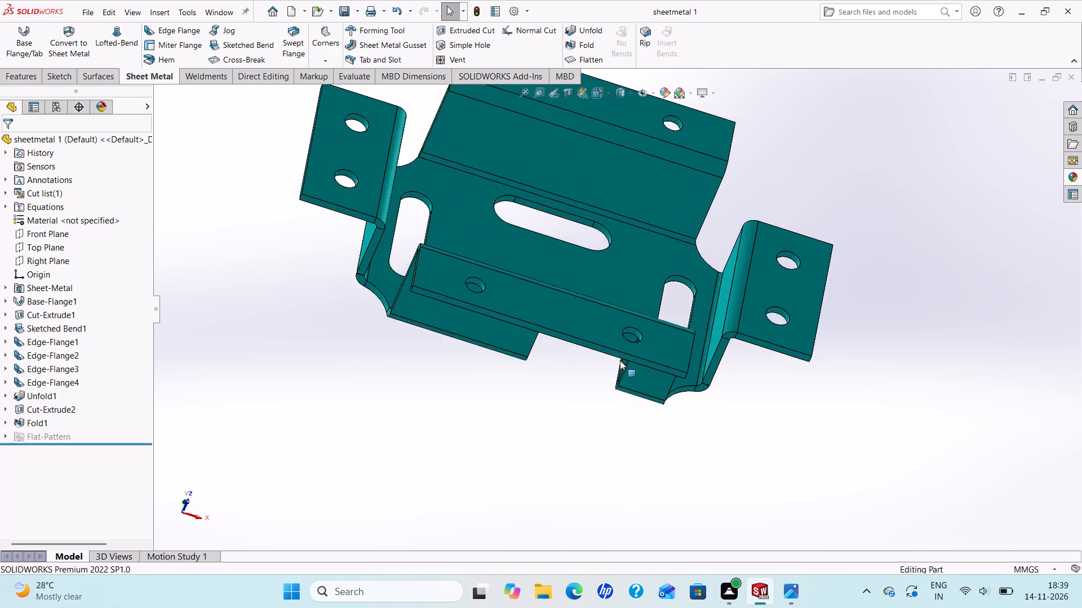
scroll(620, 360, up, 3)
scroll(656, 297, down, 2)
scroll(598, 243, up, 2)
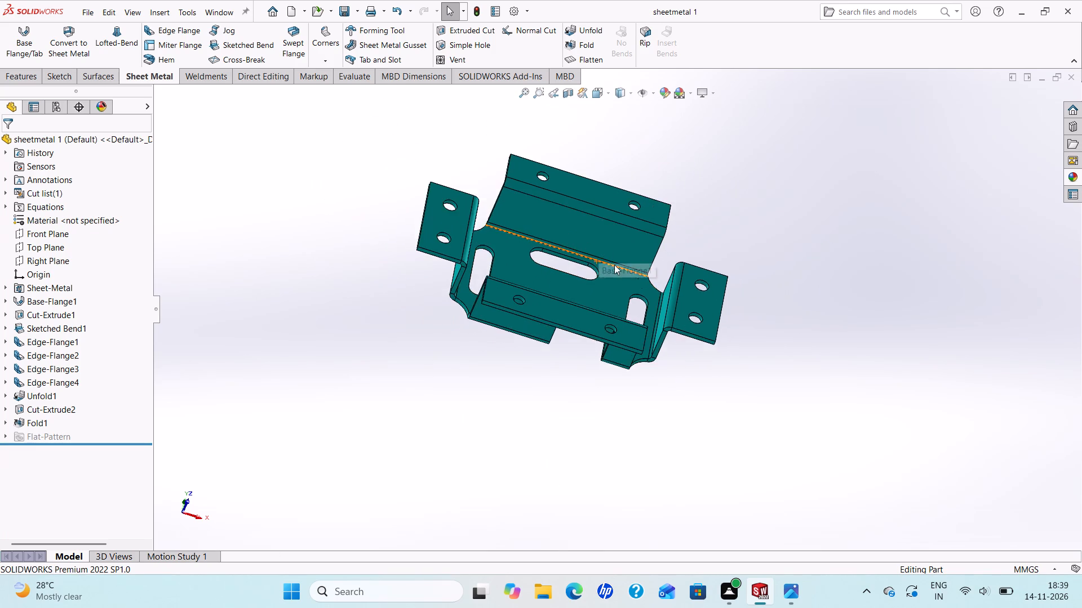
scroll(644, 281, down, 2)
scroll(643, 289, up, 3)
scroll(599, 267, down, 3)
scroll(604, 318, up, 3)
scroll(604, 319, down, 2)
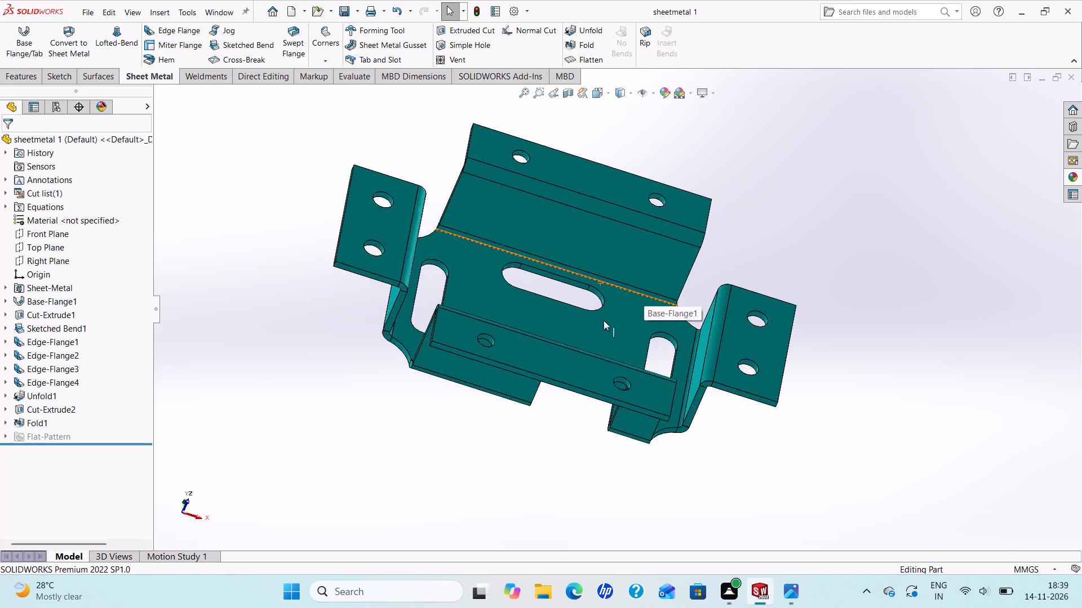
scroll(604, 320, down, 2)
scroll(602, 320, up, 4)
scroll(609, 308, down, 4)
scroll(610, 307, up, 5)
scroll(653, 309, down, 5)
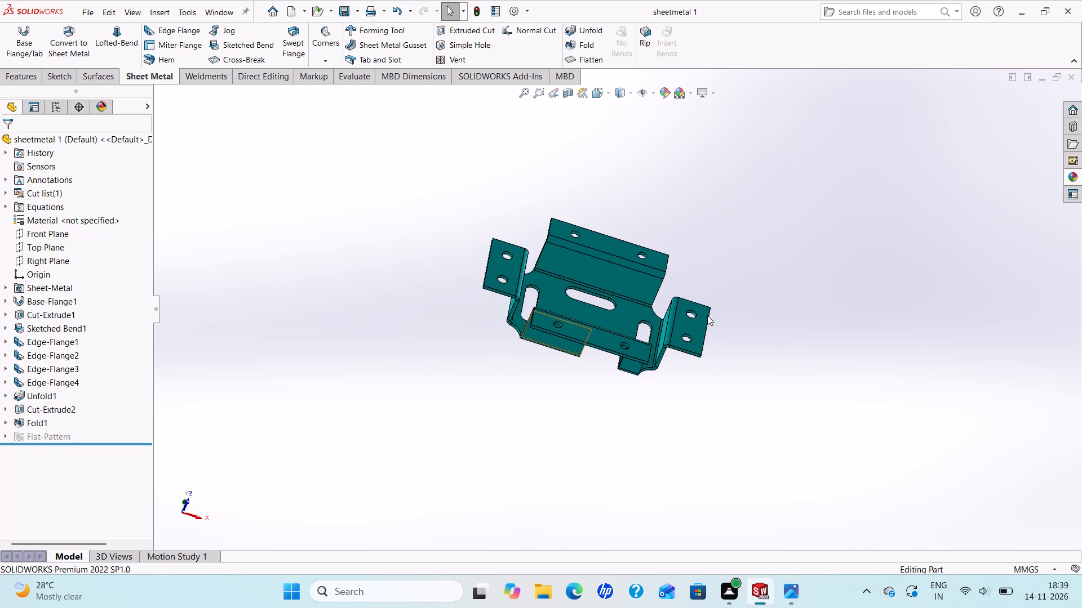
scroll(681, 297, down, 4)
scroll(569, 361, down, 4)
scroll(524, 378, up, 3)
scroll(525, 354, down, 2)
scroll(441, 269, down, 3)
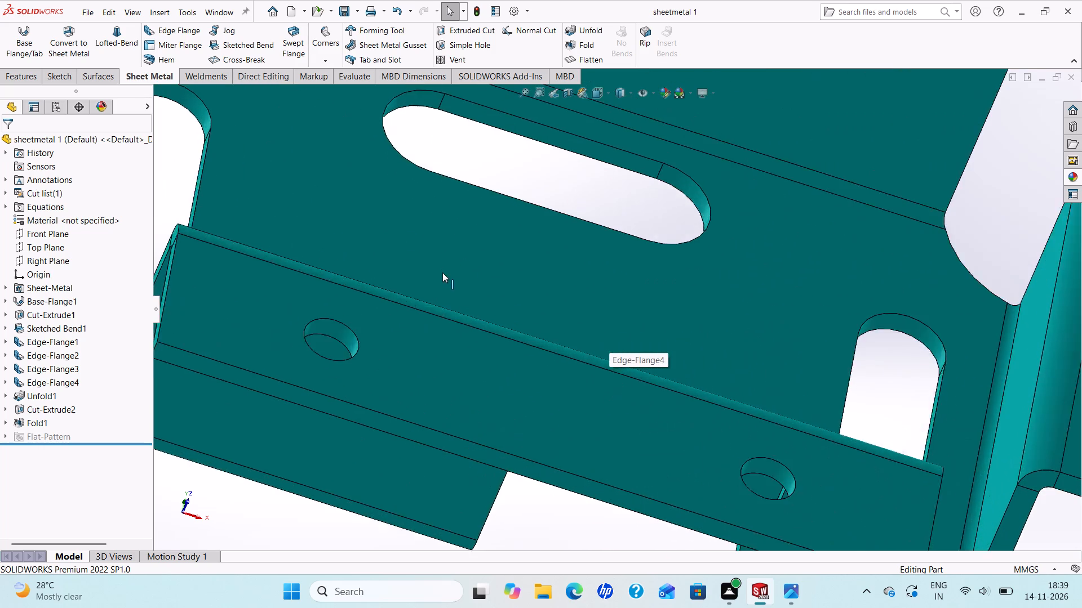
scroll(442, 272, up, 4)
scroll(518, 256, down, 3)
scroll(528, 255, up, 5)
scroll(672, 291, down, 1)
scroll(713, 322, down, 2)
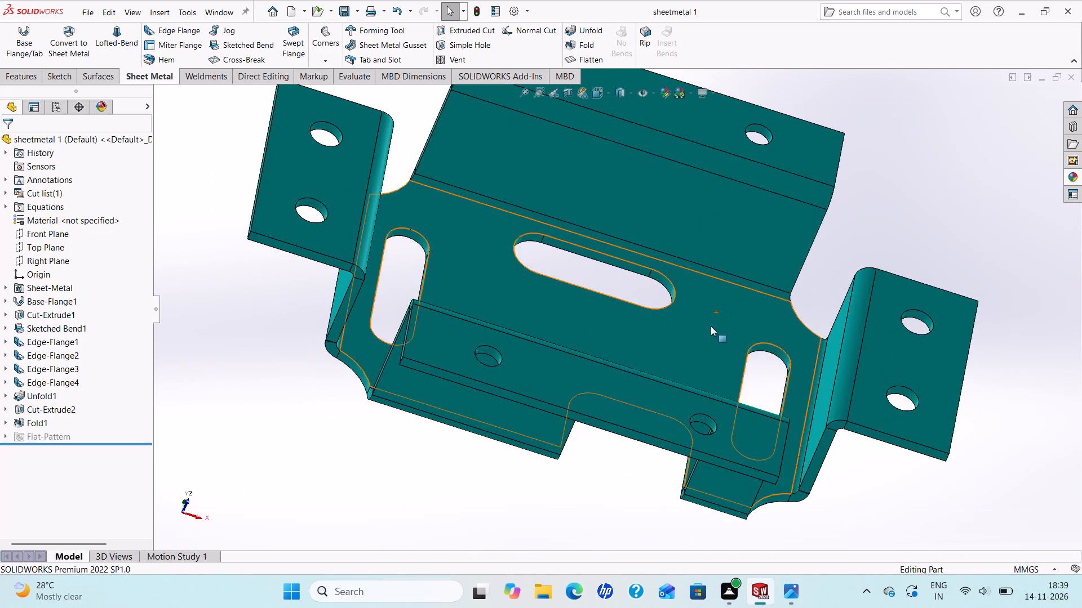
Examine the folded bracket's flanges, bends, slots and holes from the underside and the front.
scroll(708, 327, down, 1)
middle_drag(707, 327, 477, 276)
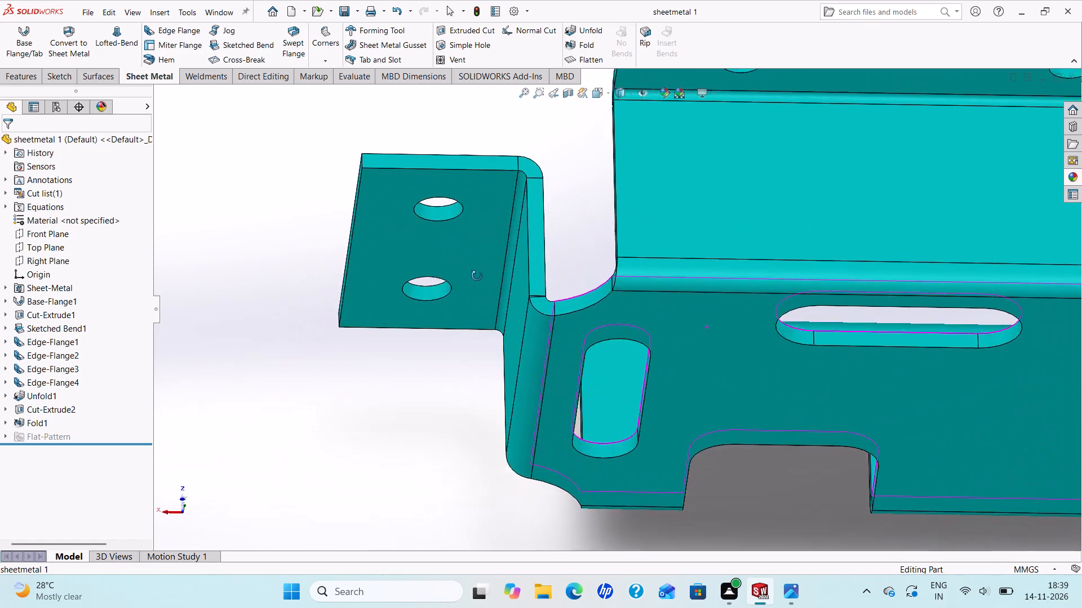
middle_drag(477, 276, 702, 453)
scroll(702, 453, up, 4)
scroll(613, 264, down, 2)
middle_drag(604, 260, 600, 394)
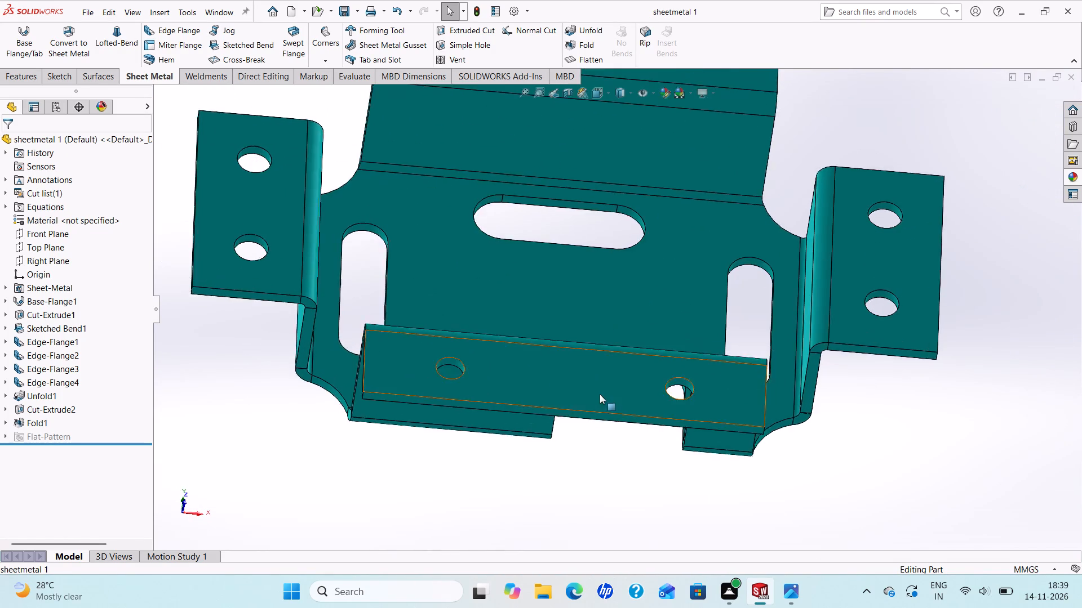
scroll(600, 395, up, 4)
scroll(679, 323, down, 2)
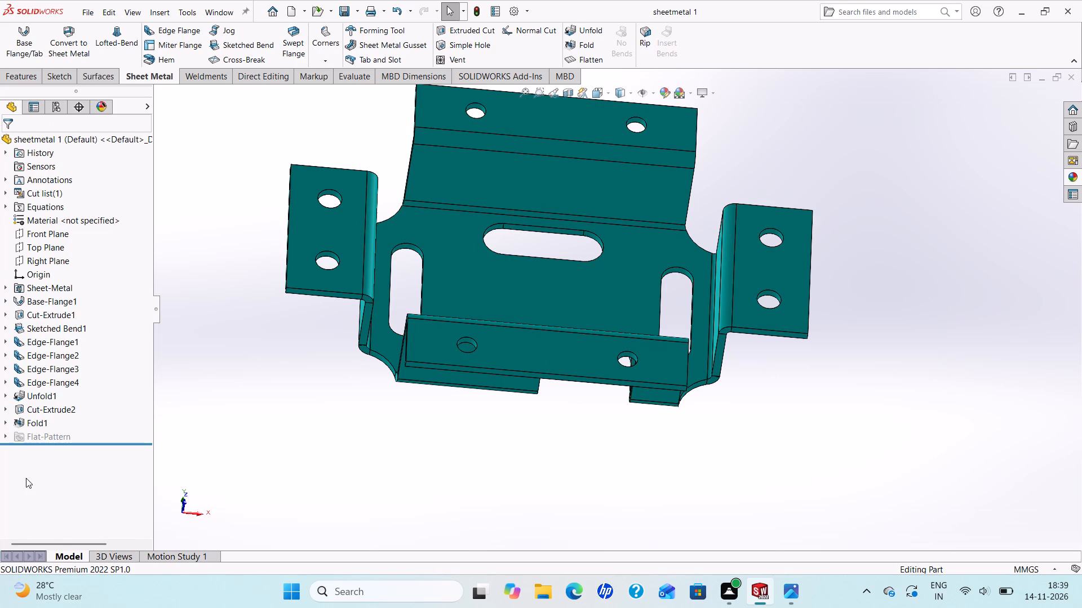
scroll(425, 344, up, 3)
scroll(627, 270, down, 2)
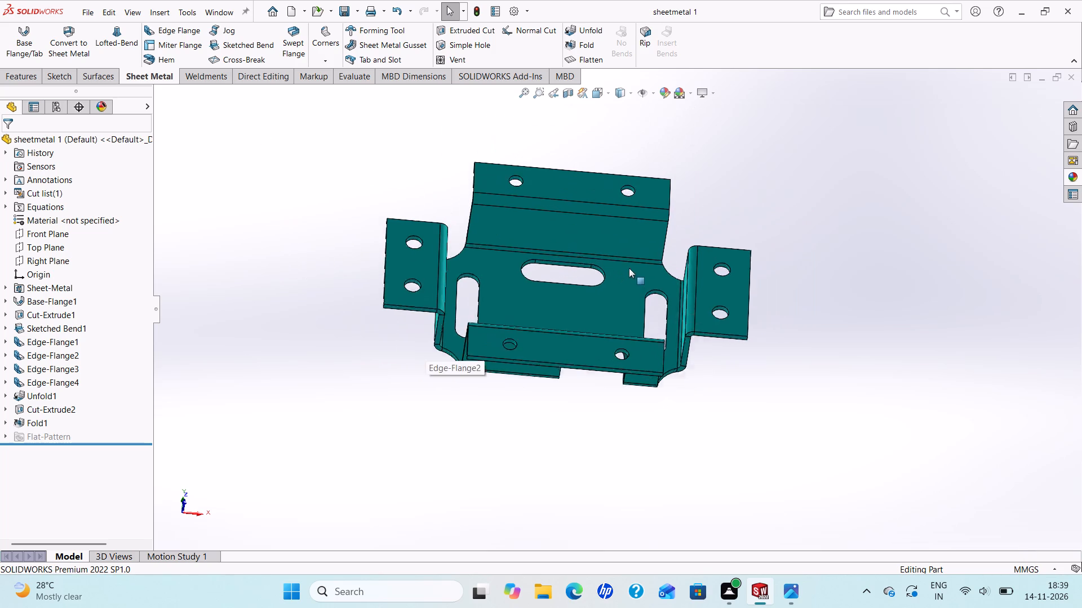
scroll(629, 268, down, 2)
scroll(595, 306, up, 2)
scroll(618, 349, down, 5)
scroll(607, 345, up, 4)
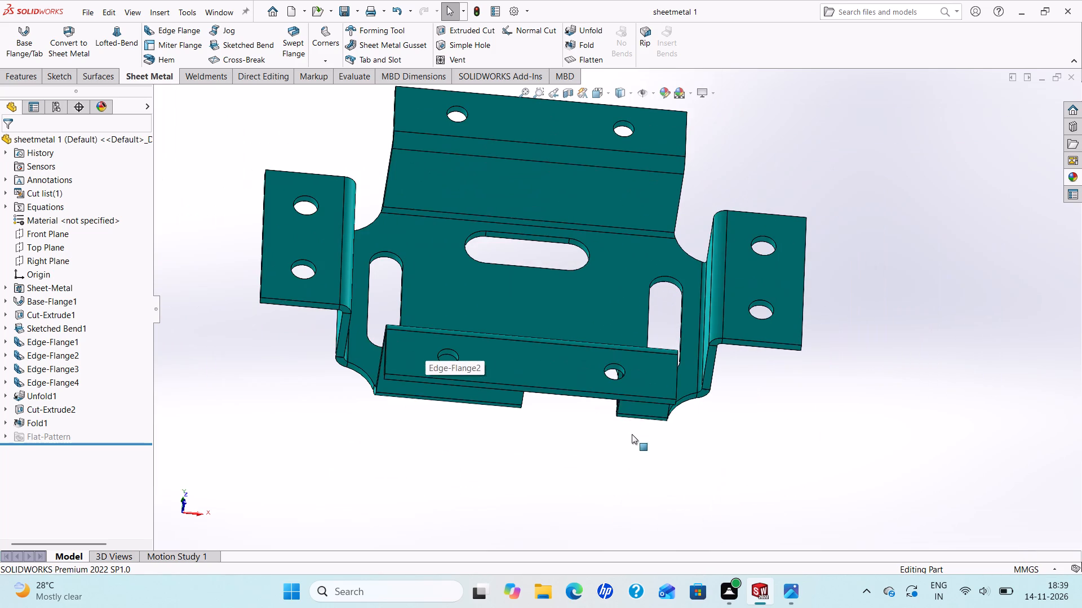
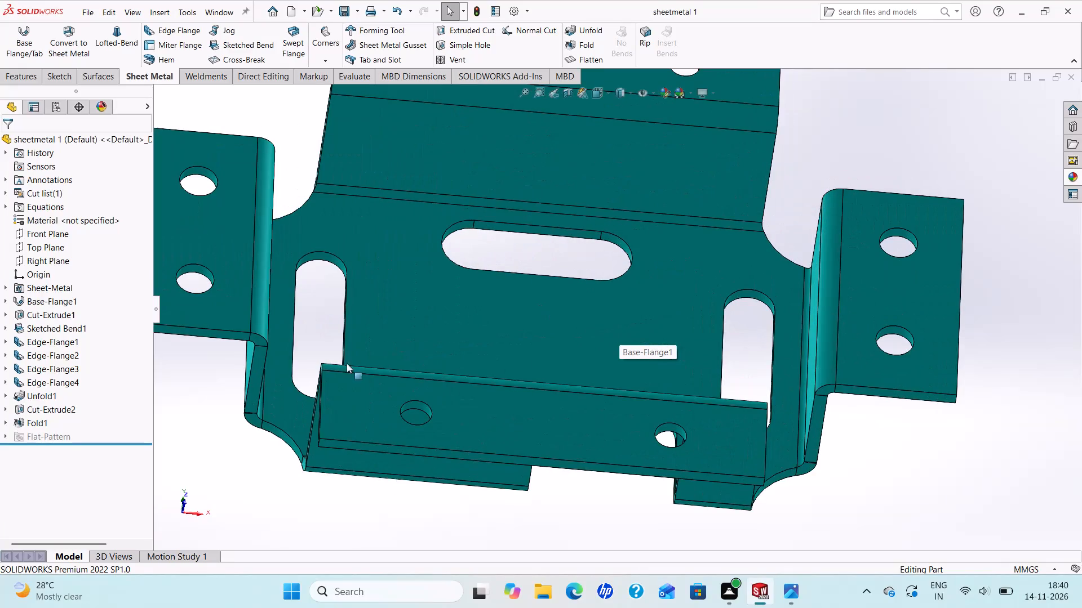
Examine the folded bracket's four flanges, their hole pairs and the base plate's slots in the angled view.
scroll(703, 255, up, 3)
scroll(699, 267, down, 3)
scroll(693, 267, up, 3)
scroll(574, 339, down, 3)
scroll(575, 339, up, 4)
scroll(631, 329, down, 3)
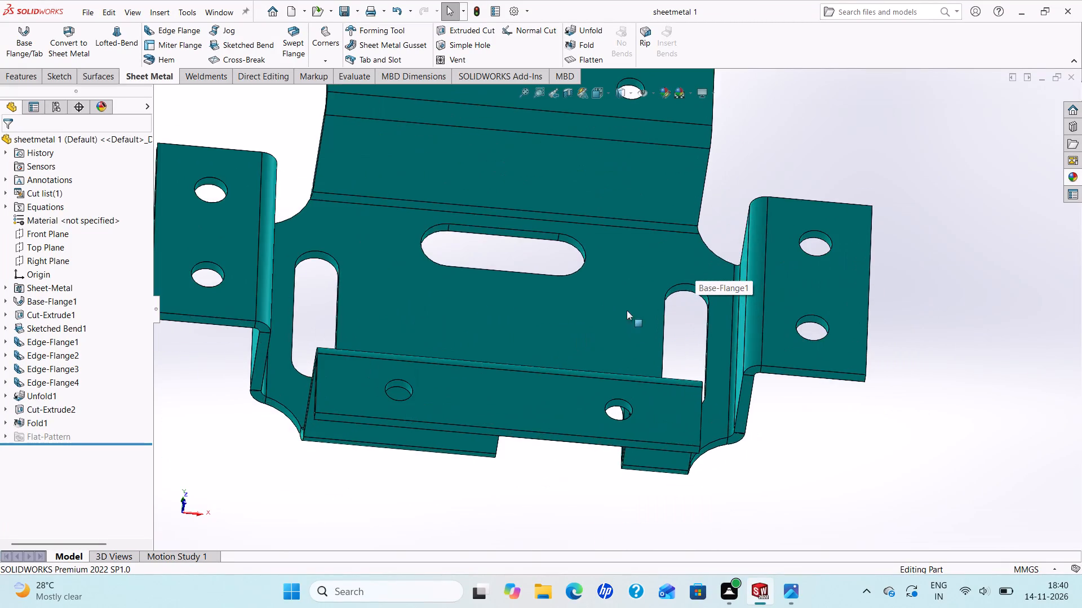
scroll(629, 284, down, 3)
scroll(614, 270, up, 4)
scroll(630, 203, up, 2)
scroll(539, 310, down, 3)
scroll(539, 310, up, 3)
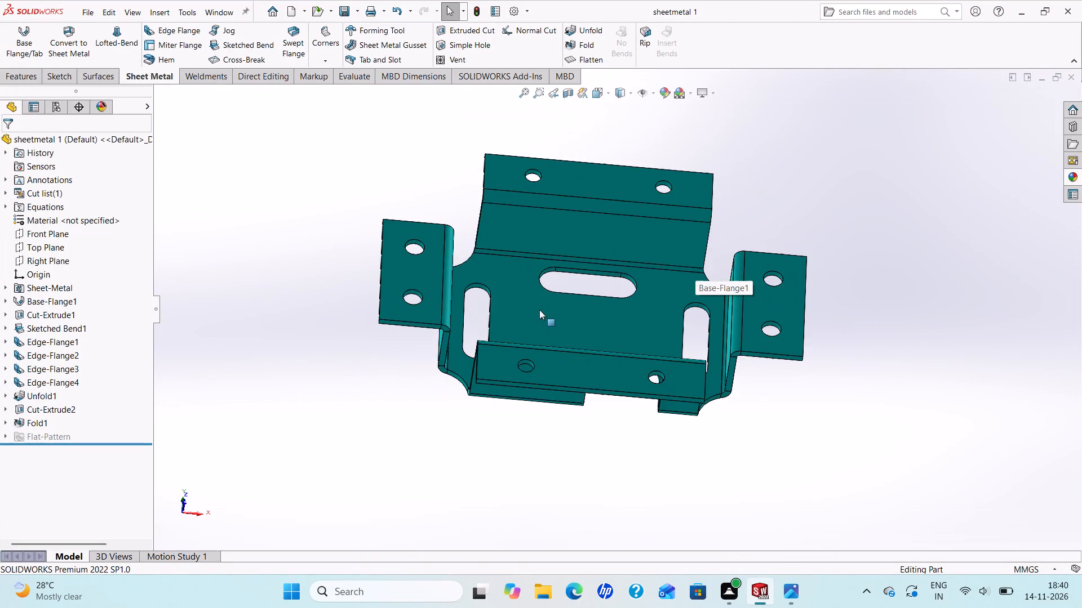
scroll(663, 325, down, 3)
scroll(588, 283, down, 1)
scroll(585, 294, up, 3)
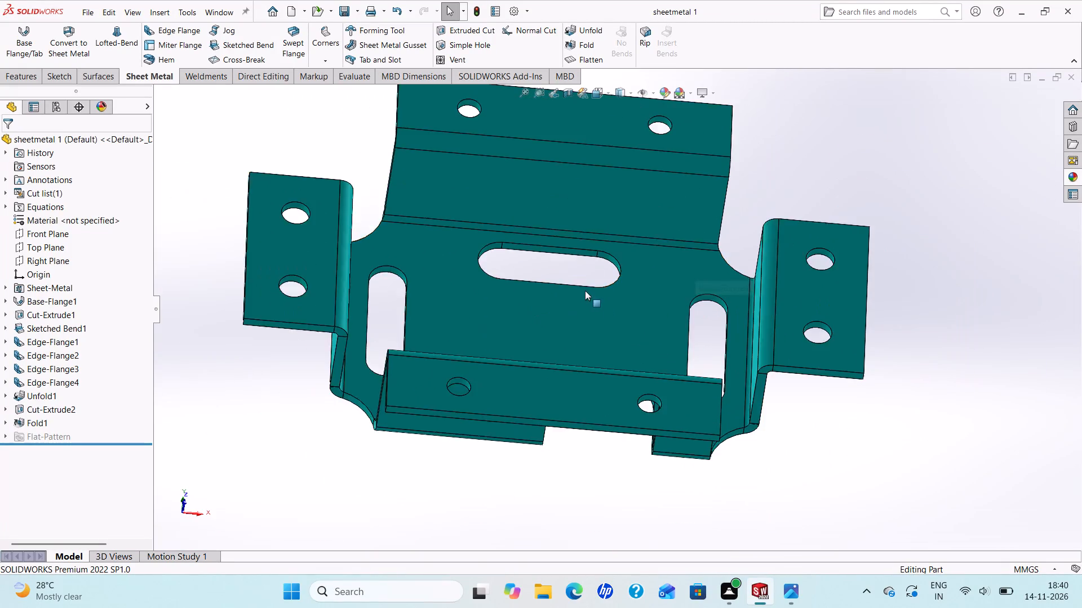
scroll(607, 210, down, 3)
scroll(407, 163, up, 3)
scroll(568, 166, down, 2)
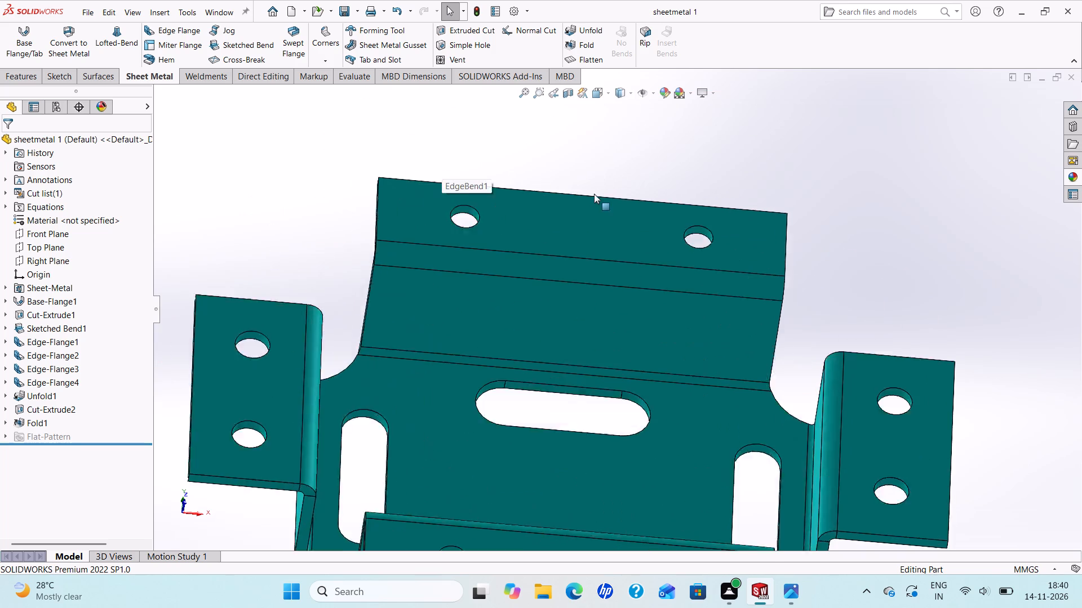
scroll(594, 194, down, 1)
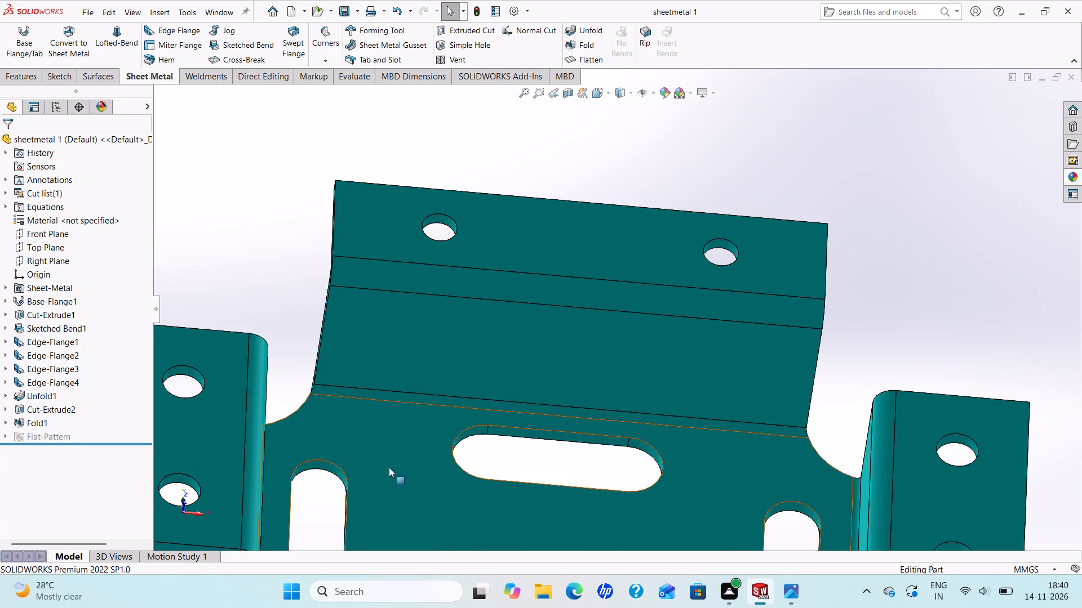
scroll(588, 445, up, 4)
scroll(627, 468, down, 3)
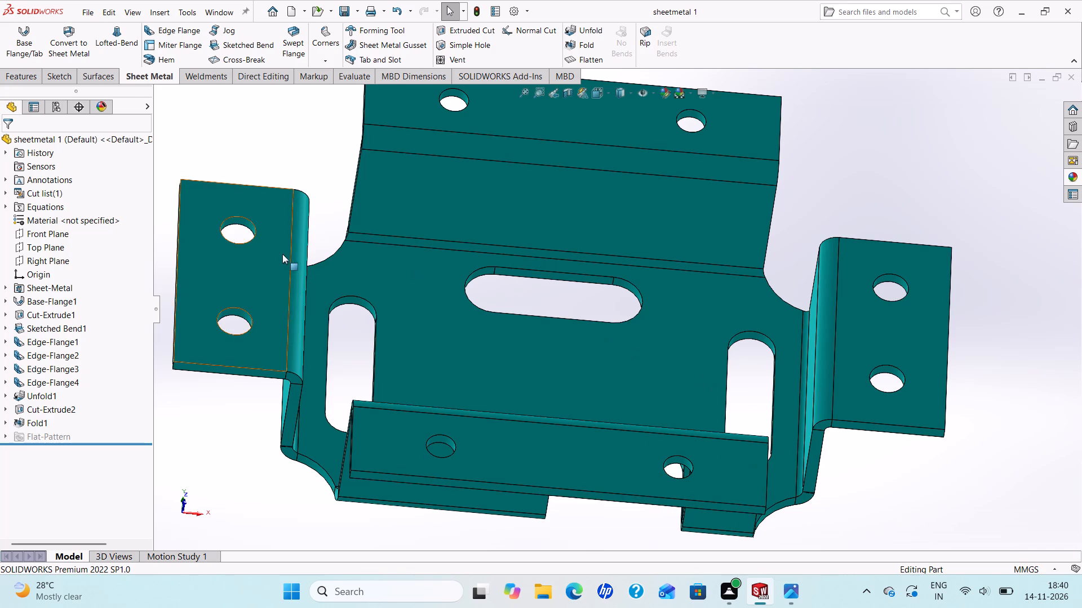
scroll(282, 254, up, 3)
scroll(806, 274, down, 2)
scroll(482, 357, up, 3)
scroll(495, 354, down, 2)
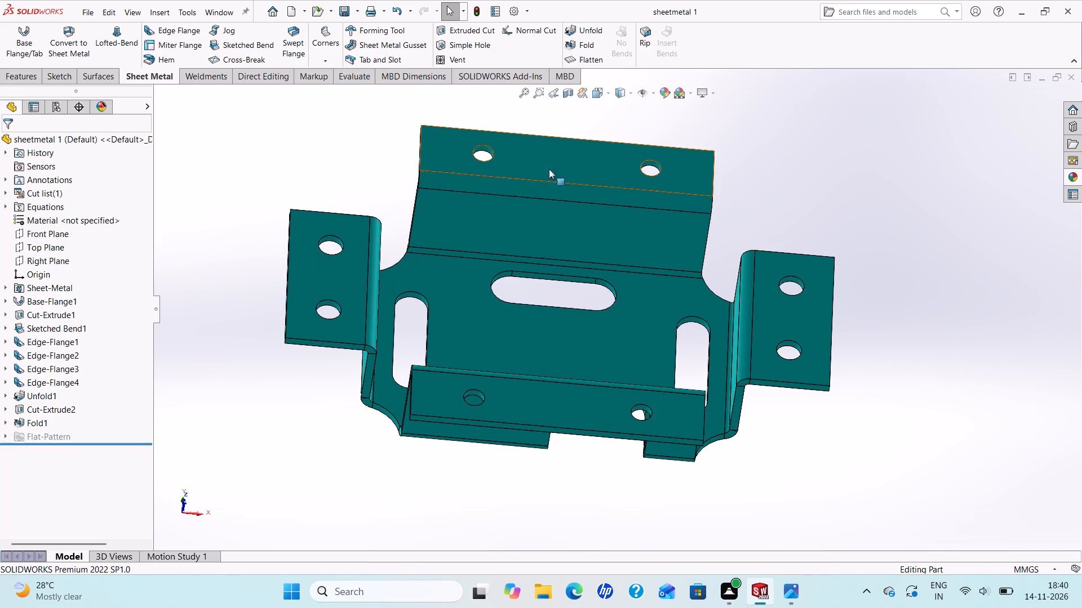
scroll(532, 184, down, 3)
scroll(530, 184, up, 3)
scroll(527, 195, down, 2)
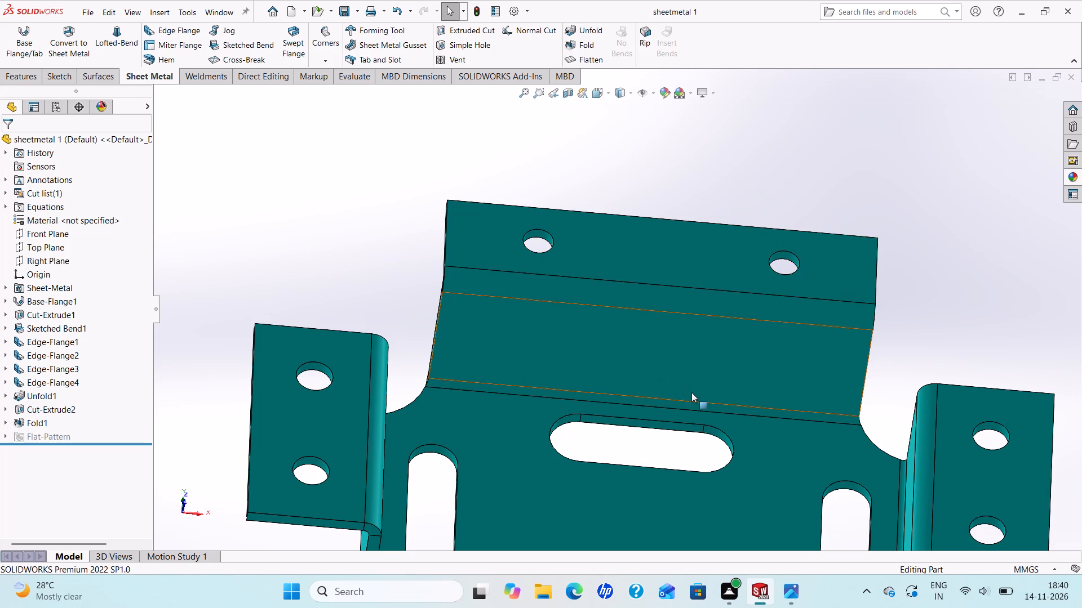
scroll(688, 391, up, 3)
scroll(742, 436, down, 3)
scroll(742, 436, up, 4)
scroll(718, 377, down, 2)
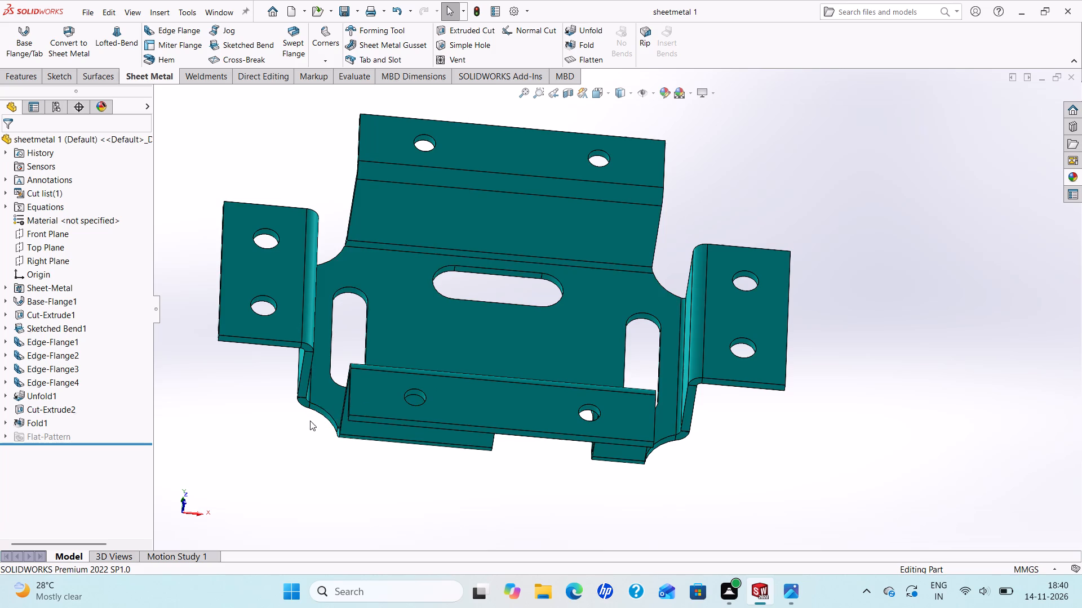
scroll(311, 284, down, 2)
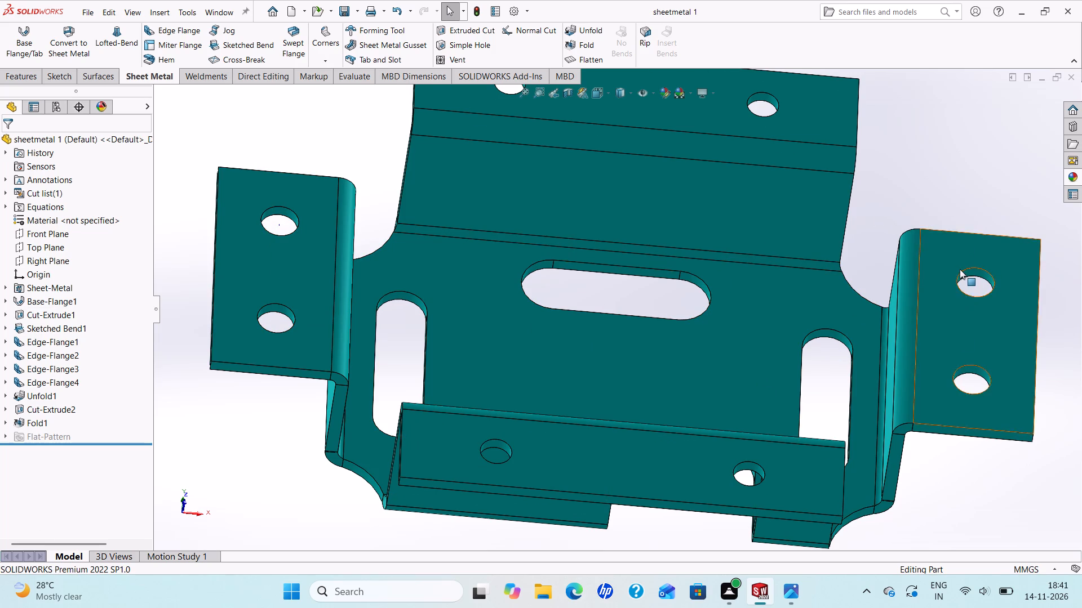
scroll(960, 269, up, 1)
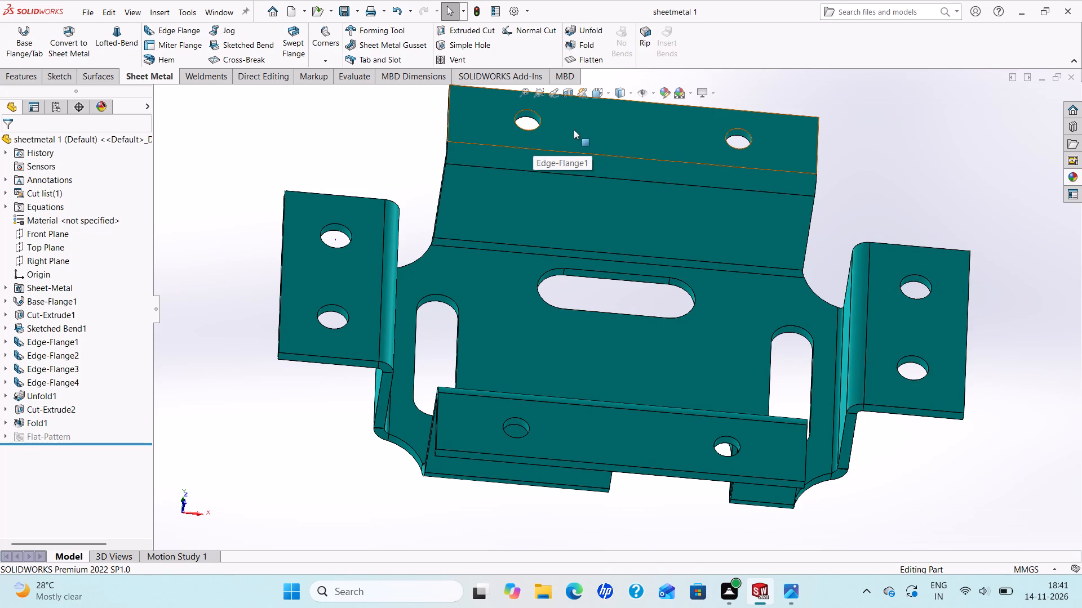
scroll(641, 151, up, 1)
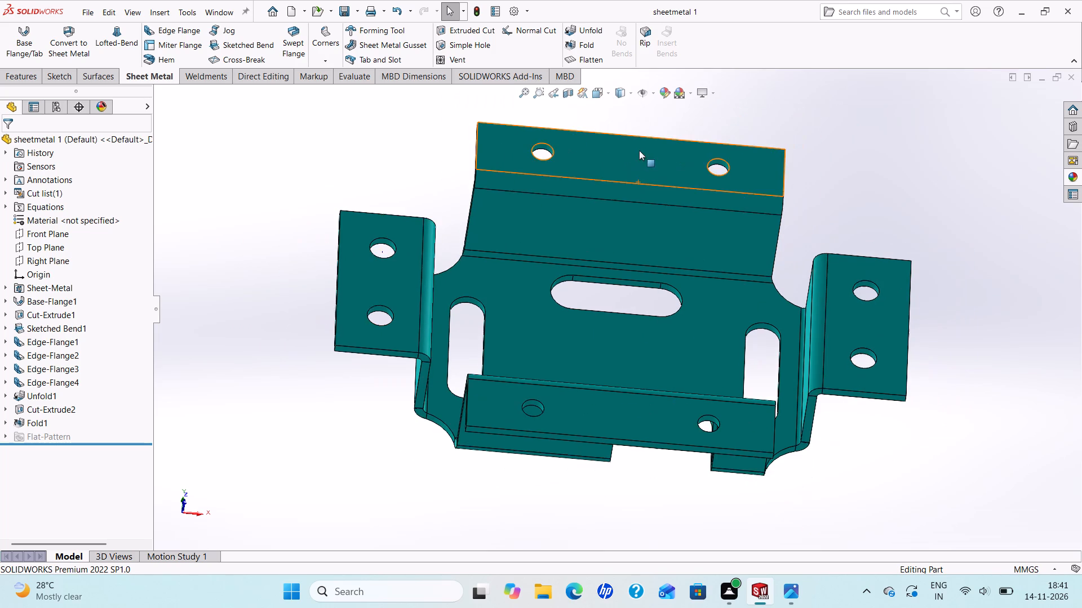
Inspect the rear flange's two holes and bend lines up close, and compare them with the rest of the bracket.
scroll(633, 153, down, 4)
scroll(409, 217, up, 1)
scroll(439, 215, down, 3)
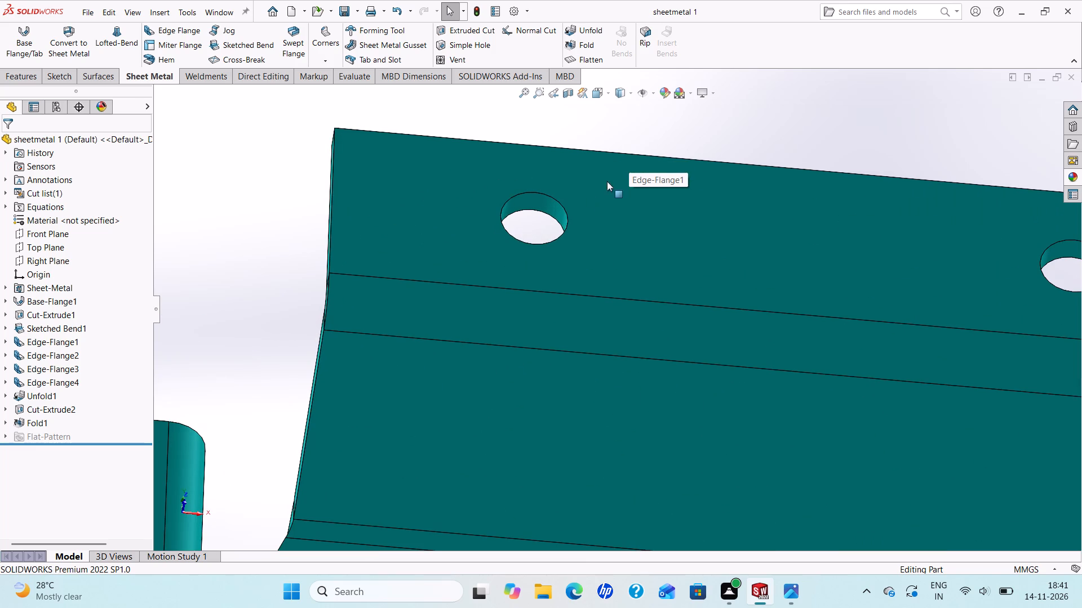
scroll(736, 251, up, 3)
scroll(805, 280, down, 2)
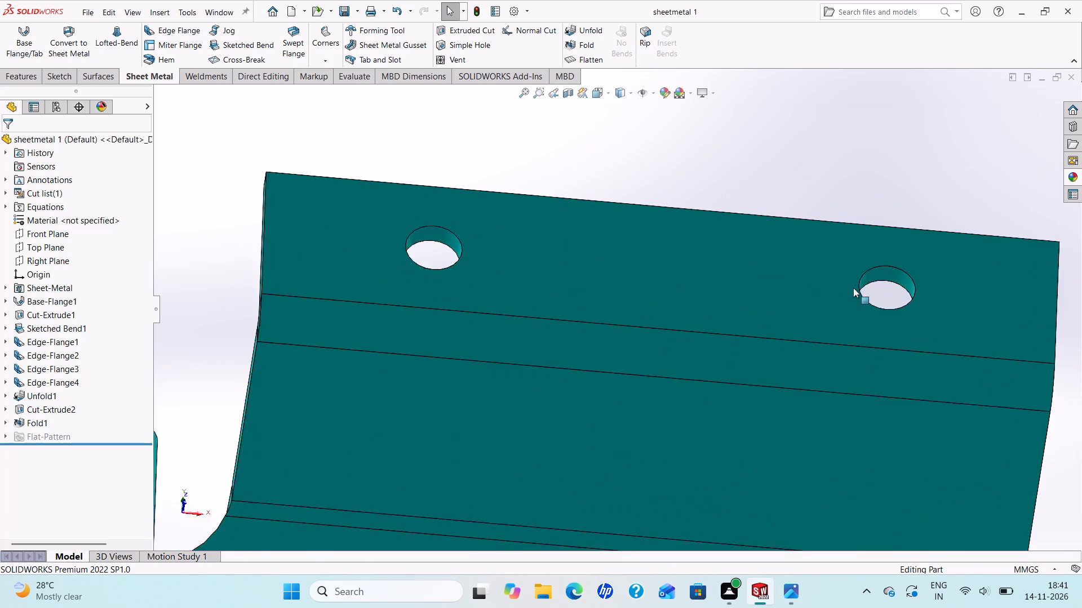
scroll(853, 288, down, 1)
scroll(688, 373, up, 5)
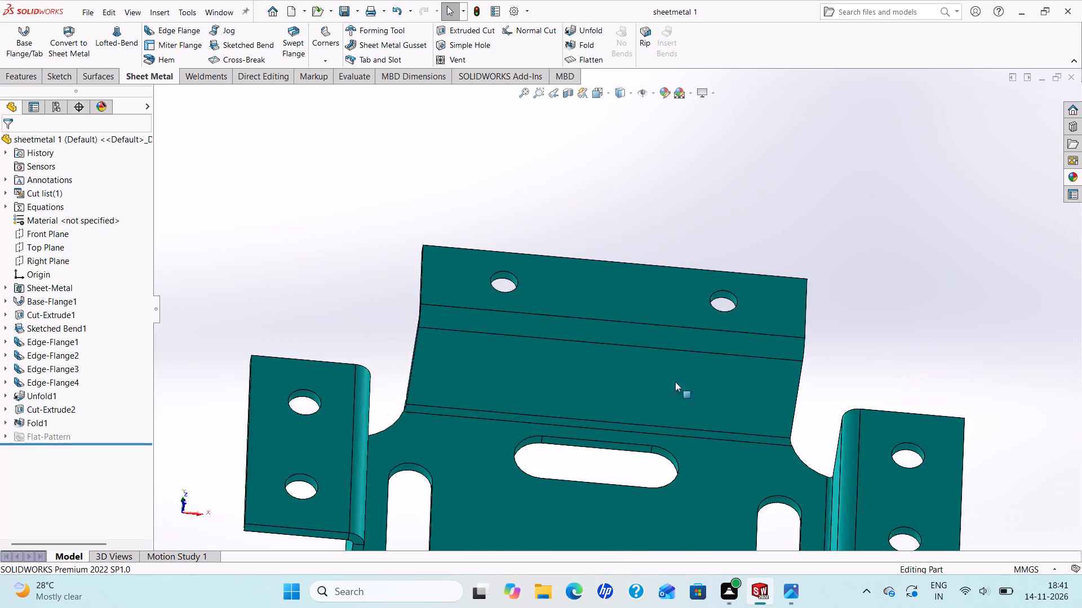
scroll(641, 410, down, 3)
scroll(635, 402, up, 3)
scroll(627, 409, down, 4)
scroll(589, 444, up, 4)
scroll(587, 427, down, 4)
scroll(581, 400, up, 4)
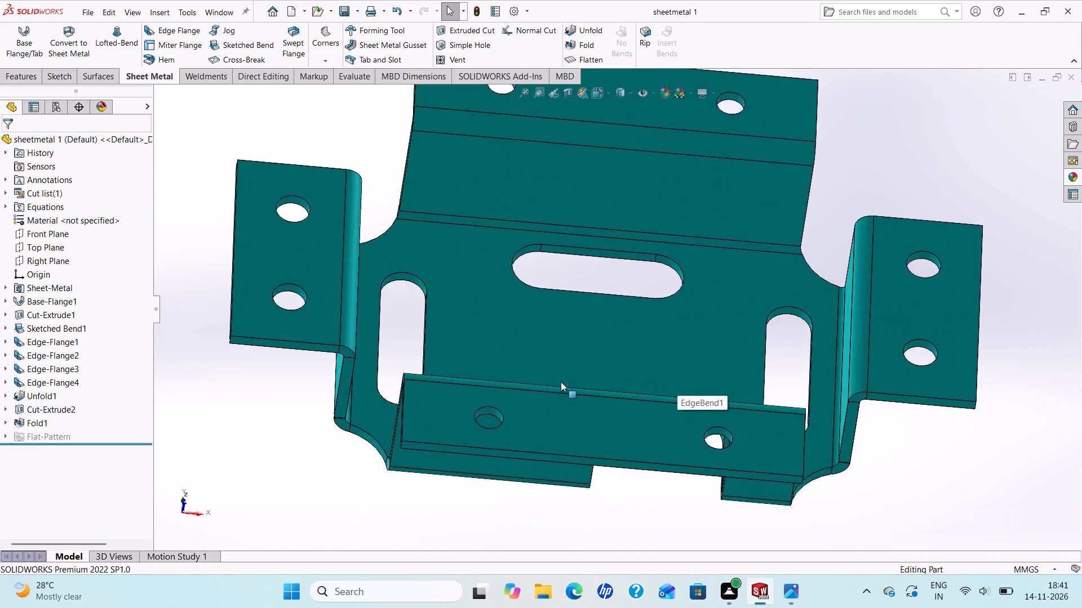
scroll(533, 367, down, 3)
scroll(509, 350, up, 3)
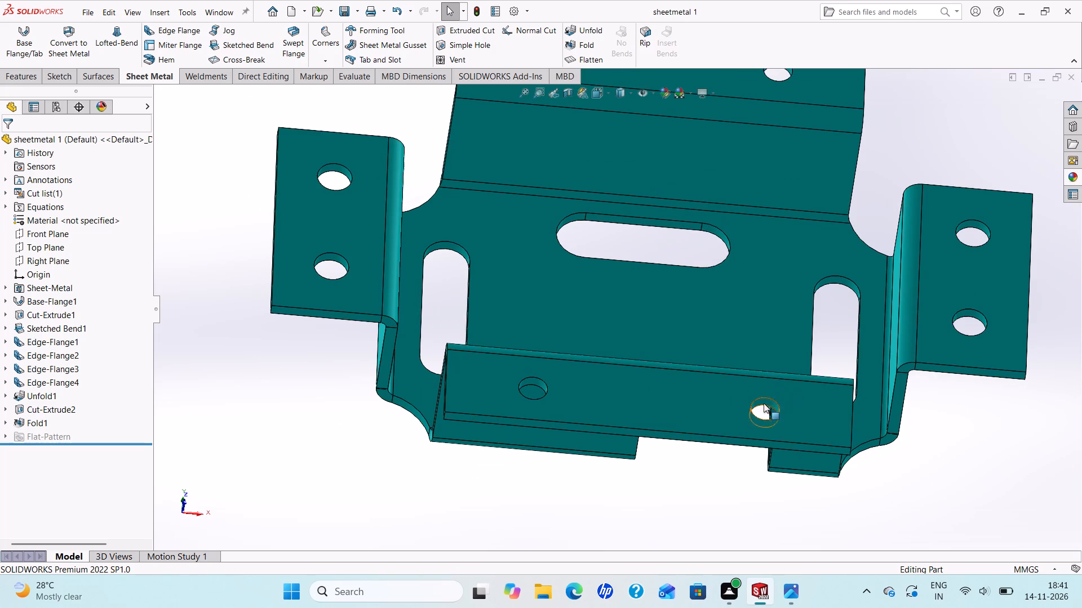
scroll(494, 290, up, 2)
scroll(553, 296, down, 1)
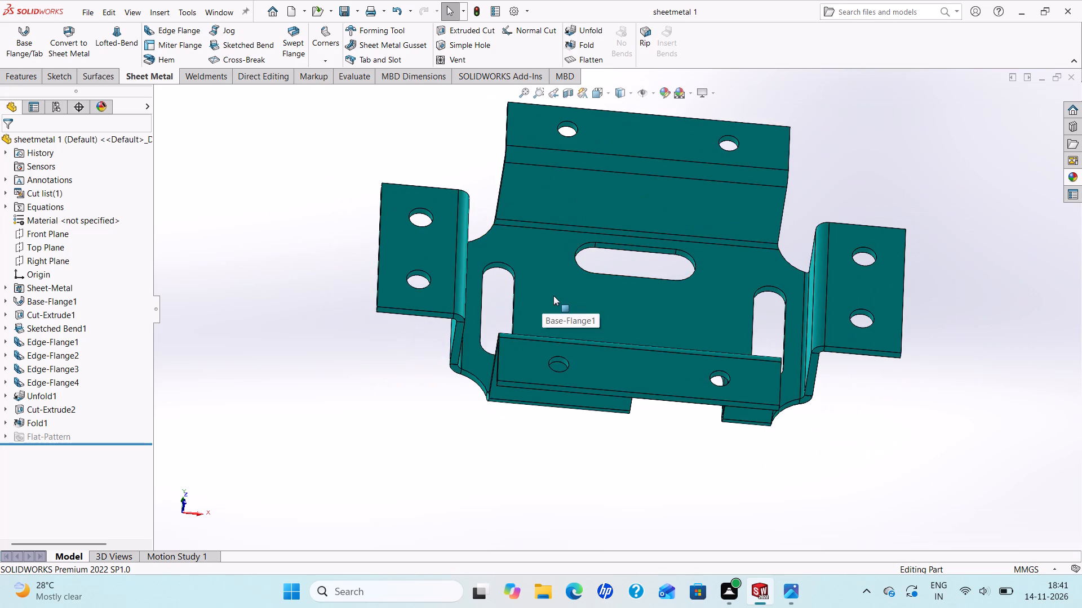
scroll(553, 296, down, 1)
Examine the base plate's three slots, open cut-out and surrounding flanges from the back and face-on.
middle_drag(578, 309, 871, 335)
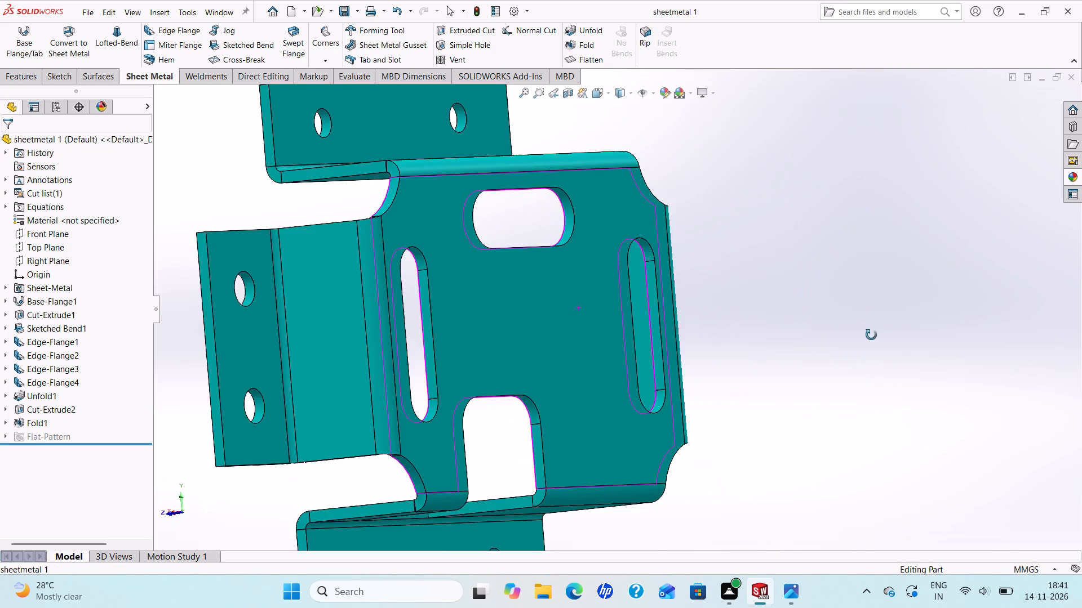
middle_drag(871, 335, 580, 272)
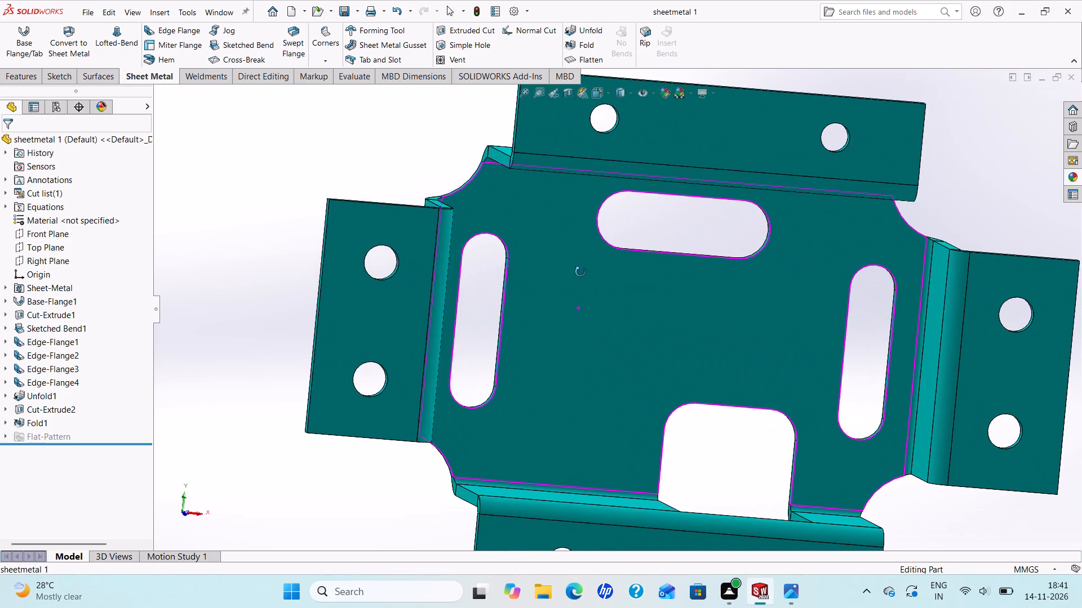
middle_drag(580, 272, 580, 271)
scroll(584, 267, up, 2)
scroll(654, 309, down, 3)
middle_drag(654, 301, 649, 284)
scroll(654, 301, up, 1)
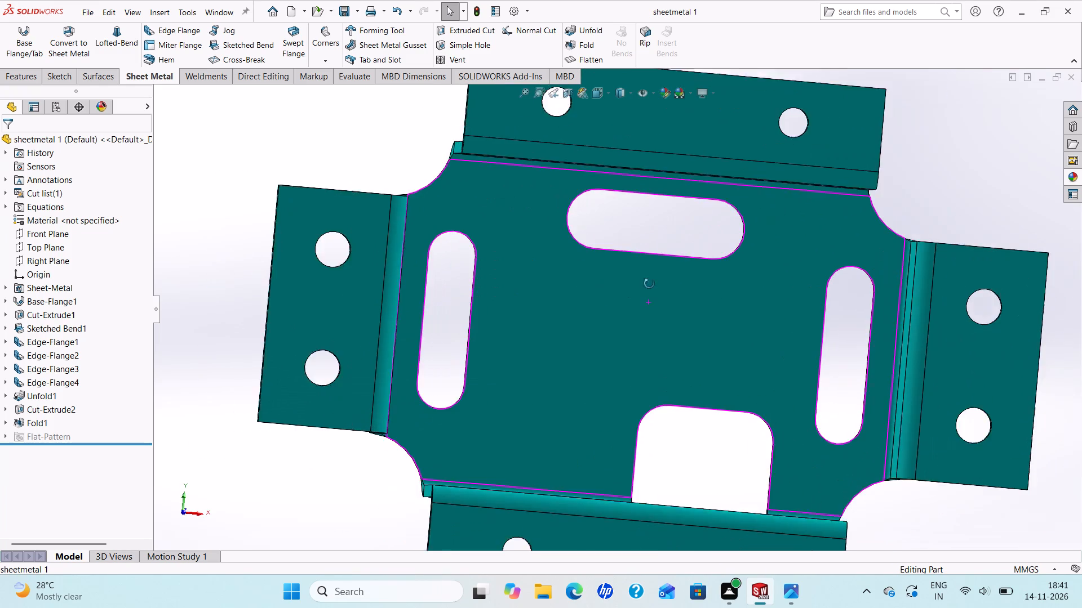
middle_drag(649, 284, 641, 246)
scroll(637, 262, up, 1)
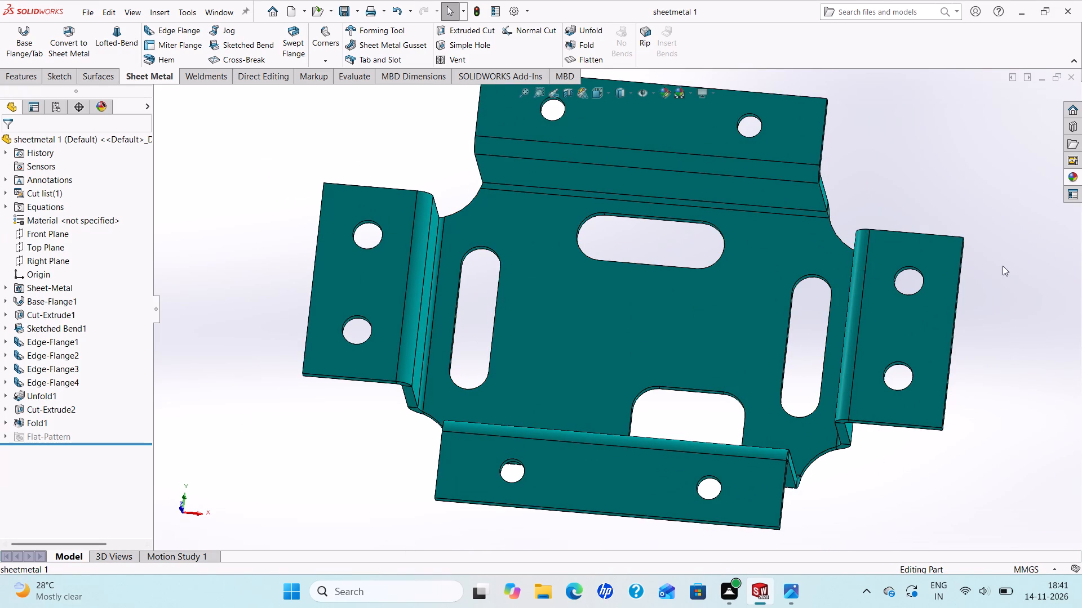
scroll(677, 278, down, 3)
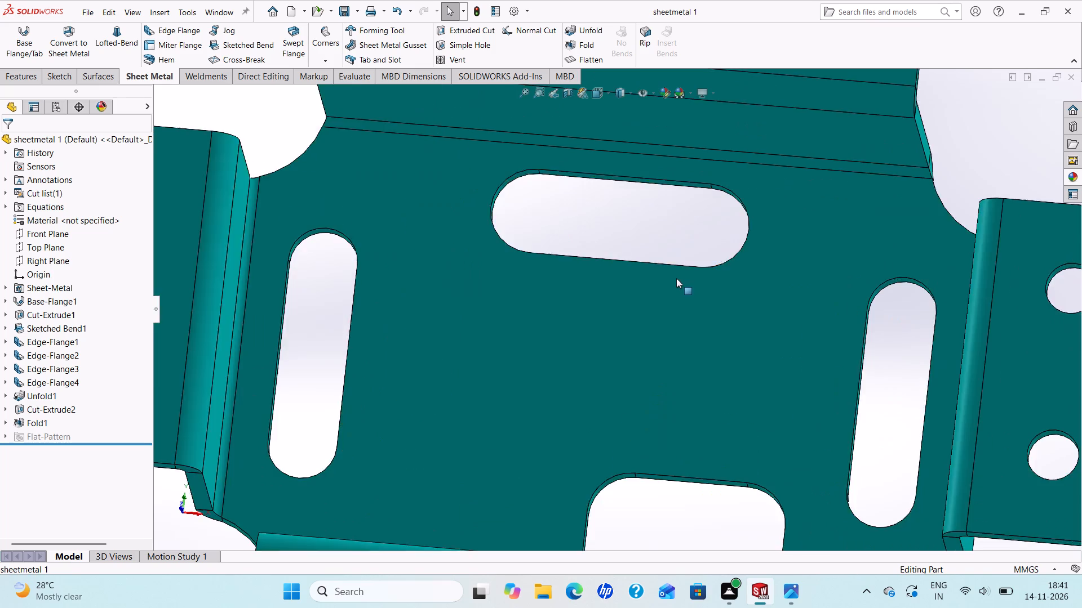
scroll(676, 278, up, 4)
scroll(754, 484, down, 2)
scroll(620, 386, up, 3)
scroll(649, 172, down, 1)
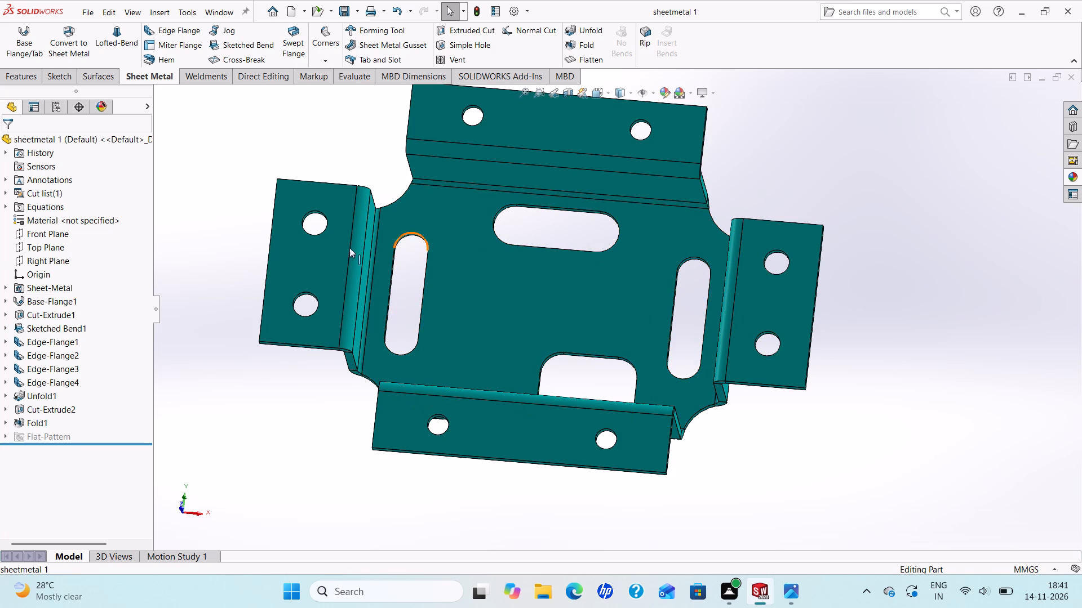
scroll(376, 296, down, 2)
scroll(376, 296, up, 2)
scroll(668, 289, down, 1)
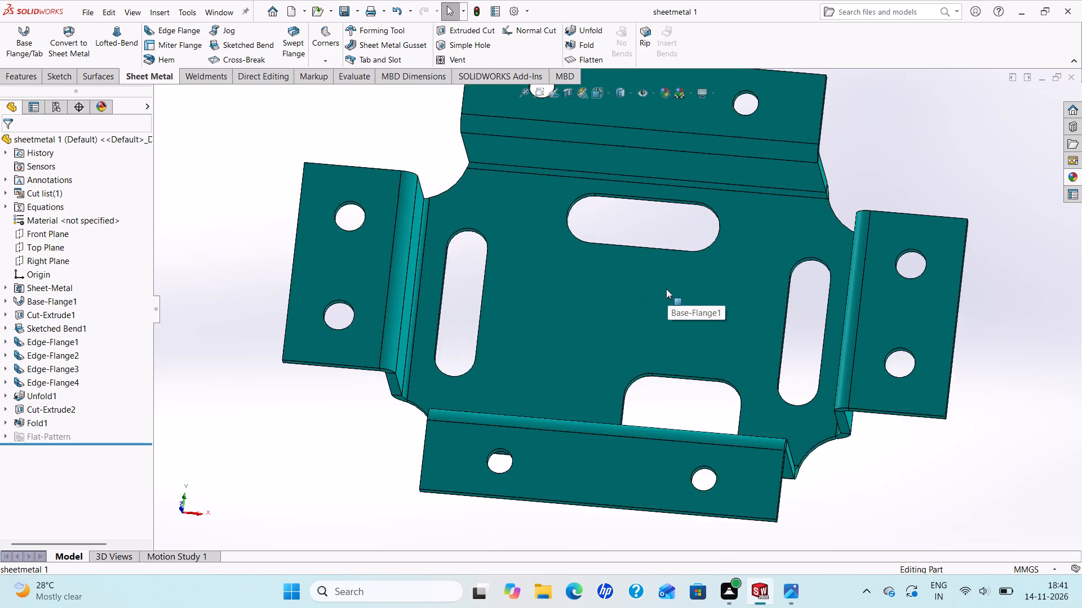
scroll(666, 289, down, 1)
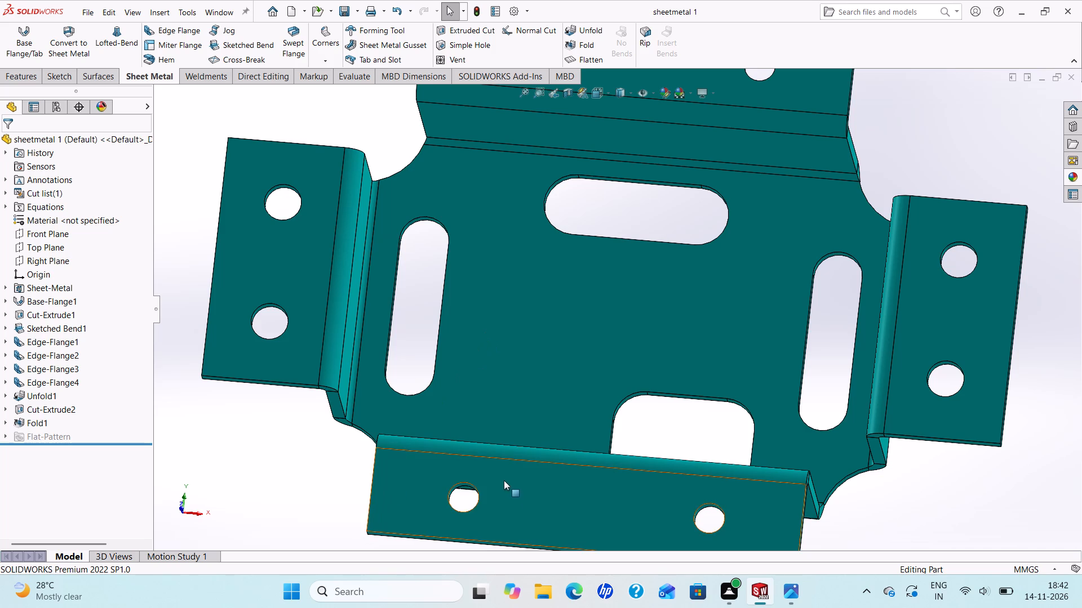
scroll(517, 502, down, 3)
scroll(512, 490, up, 4)
scroll(580, 324, down, 4)
scroll(582, 316, up, 4)
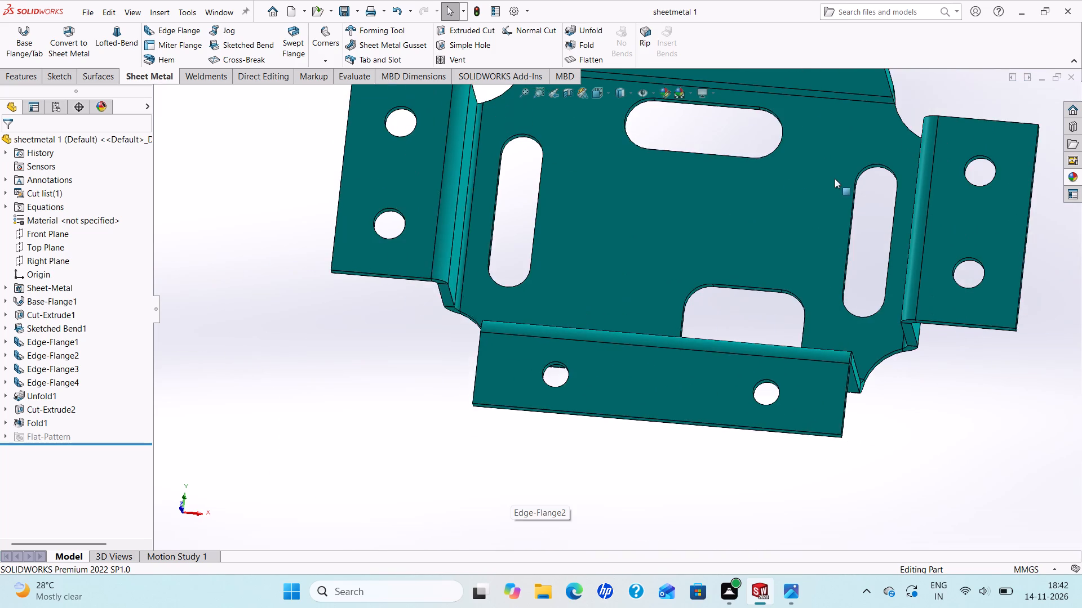
scroll(835, 178, down, 2)
scroll(828, 180, up, 3)
scroll(797, 183, down, 3)
scroll(753, 193, up, 5)
scroll(558, 316, down, 4)
scroll(558, 317, up, 4)
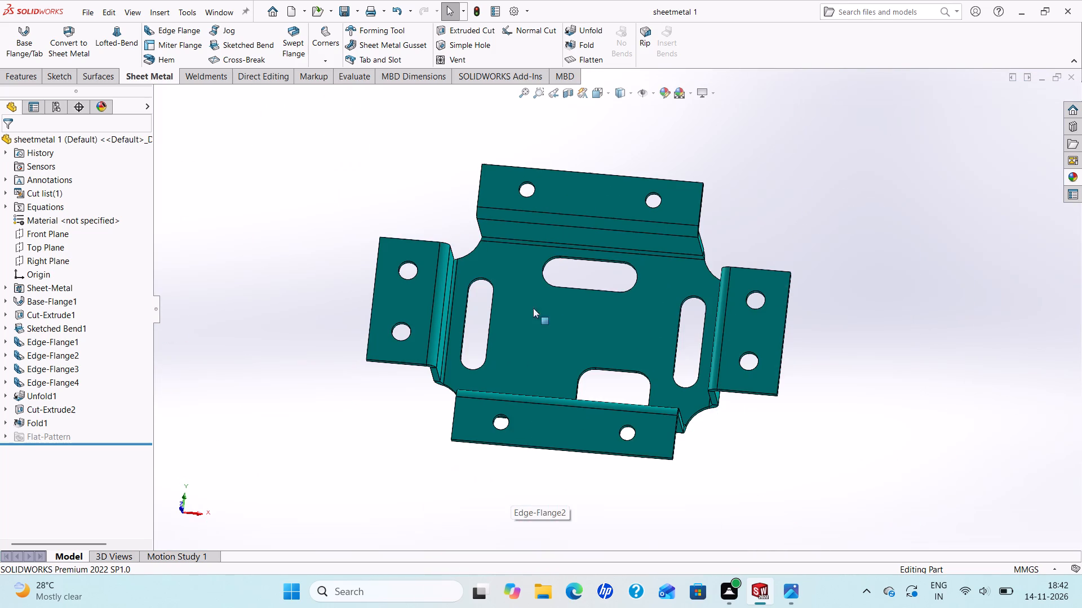
Review the folded bracket from several angles, checking the flange bends, corner reliefs and cut-out on both faces.
middle_drag(677, 420, 236, 222)
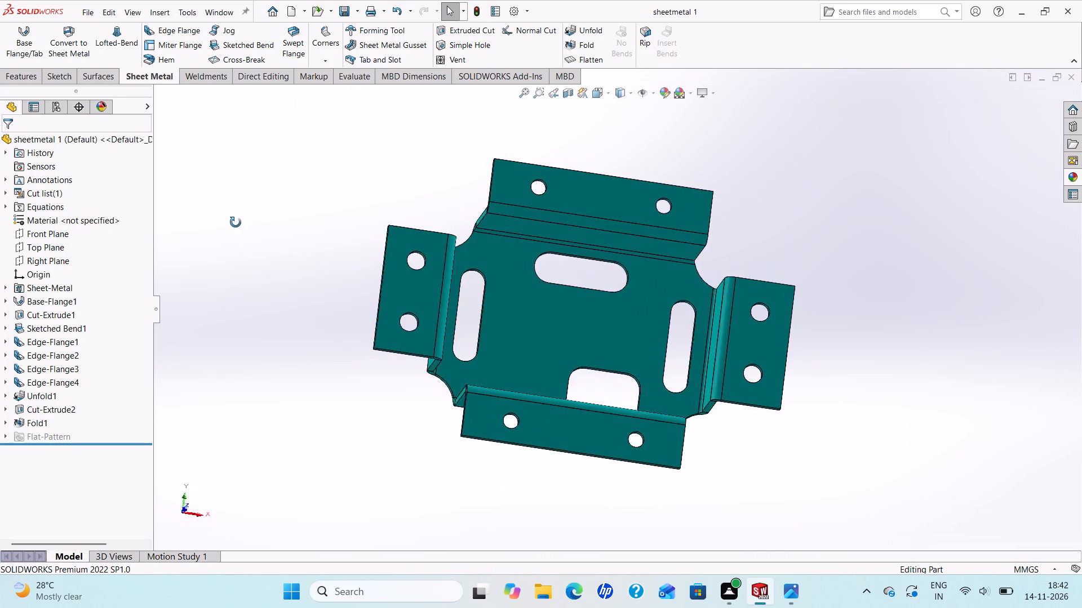
middle_drag(236, 222, 644, 441)
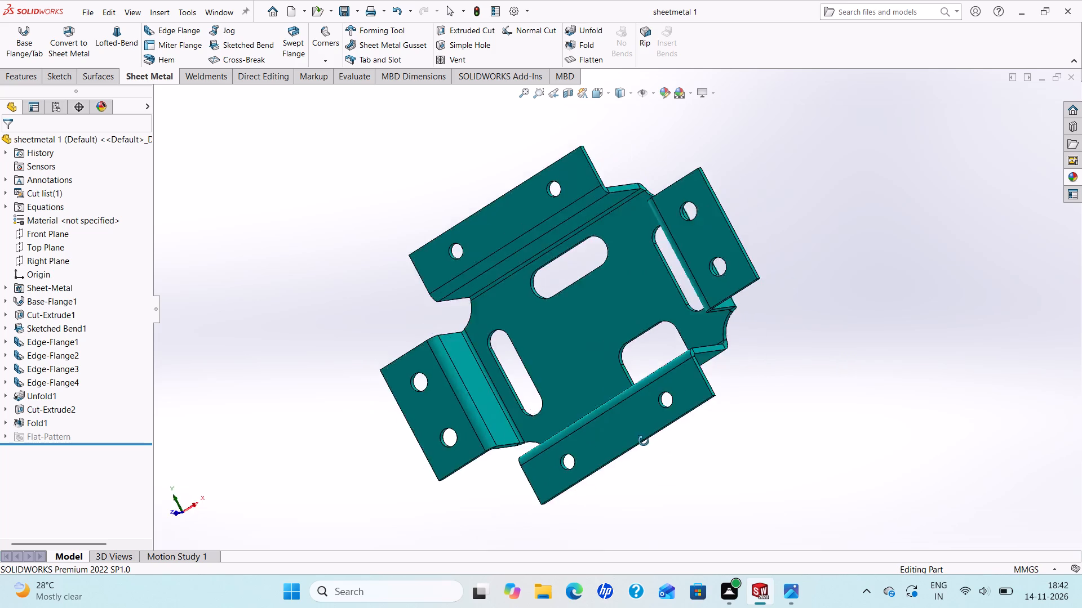
middle_drag(644, 441, 651, 332)
scroll(574, 150, down, 1)
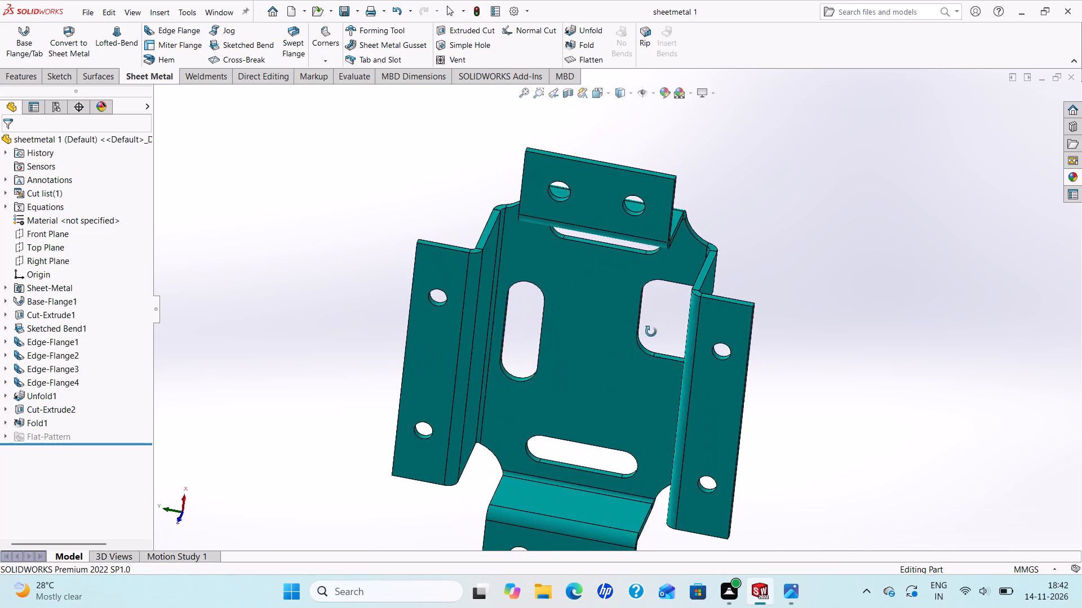
middle_drag(651, 332, 328, 164)
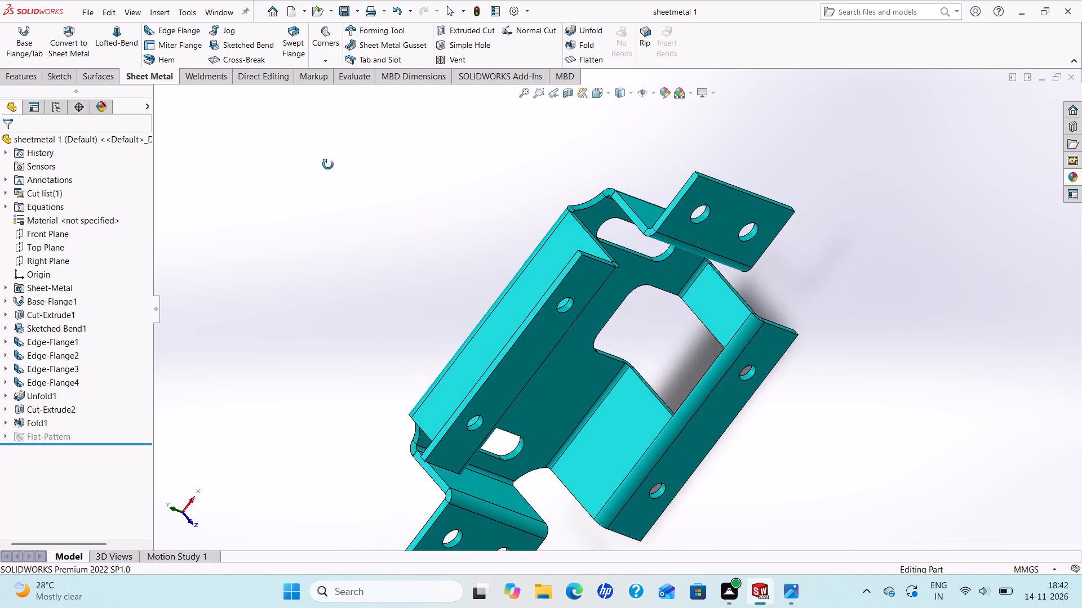
middle_drag(328, 164, 504, 335)
scroll(504, 335, up, 3)
scroll(711, 332, down, 2)
scroll(697, 326, up, 2)
scroll(544, 342, down, 3)
scroll(547, 351, up, 3)
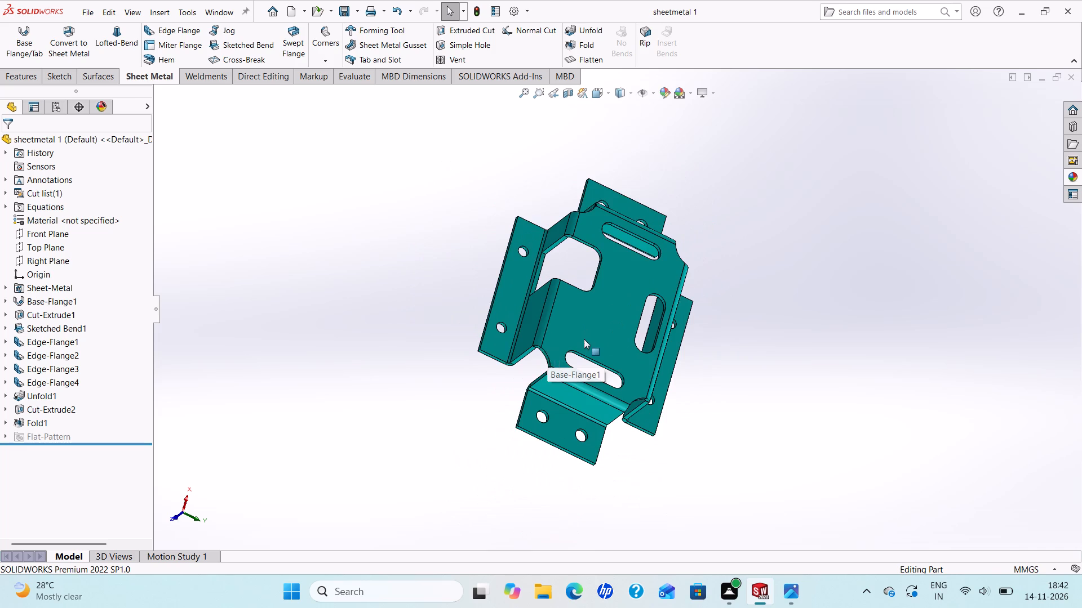
scroll(584, 338, down, 3)
scroll(591, 330, up, 3)
scroll(641, 302, down, 2)
middle_drag(640, 301, 572, 293)
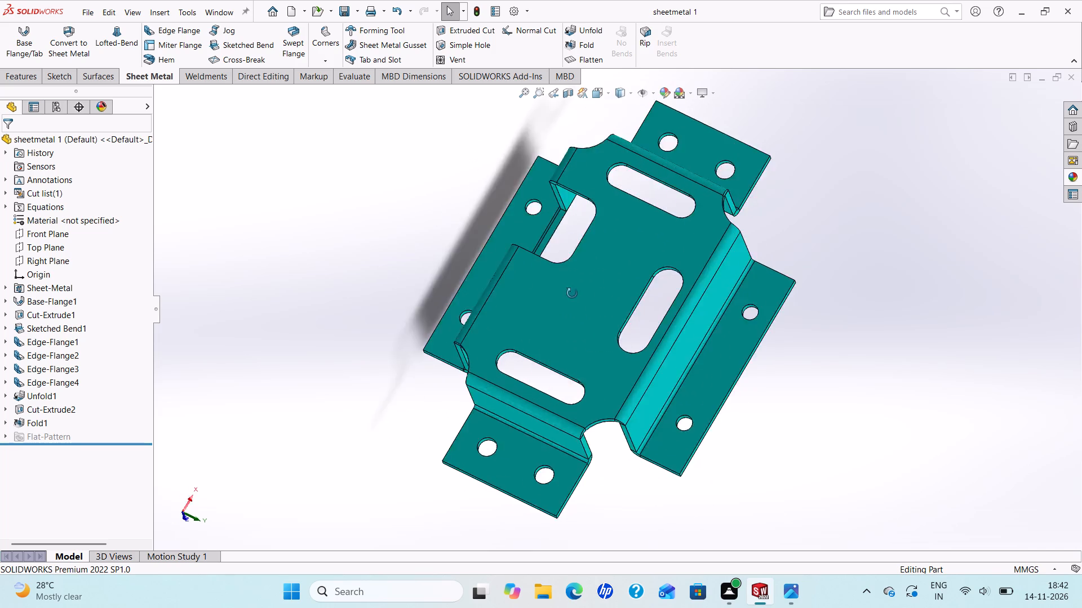
middle_drag(572, 293, 384, 155)
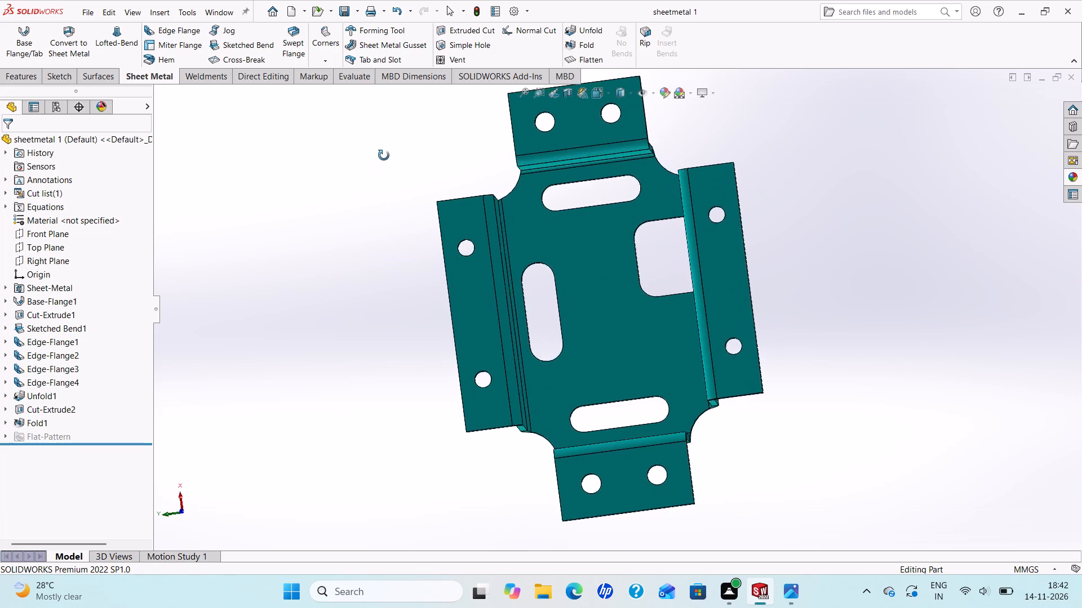
Examine the folded bracket's open side in an angled view, including its stepped flanges, the base plate's slots and the cut-out.
middle_drag(384, 155, 410, 230)
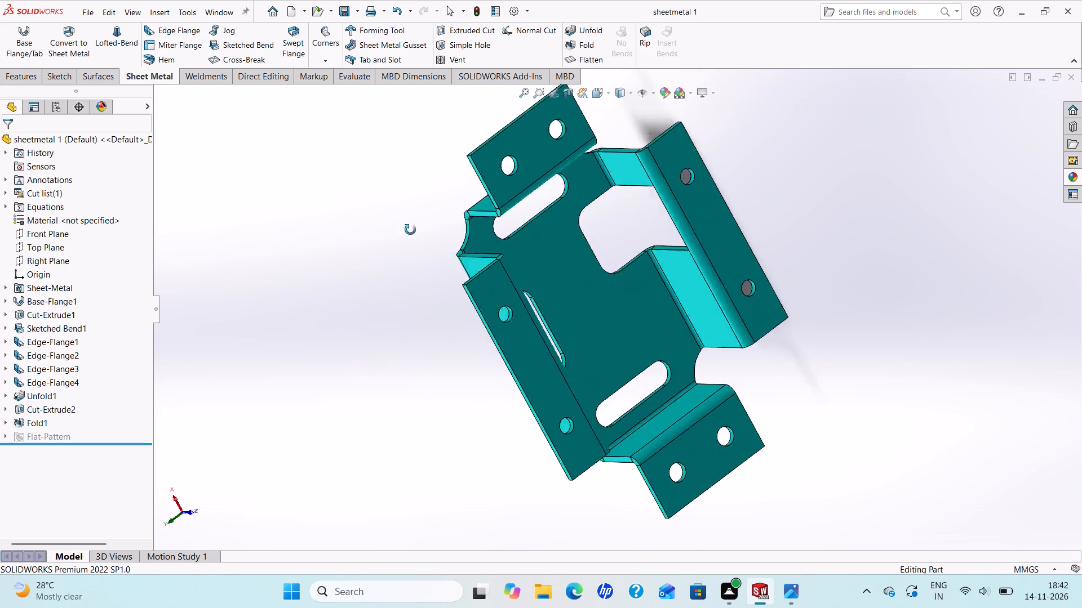
middle_drag(410, 230, 400, 66)
scroll(571, 300, down, 1)
middle_drag(544, 353, 597, 360)
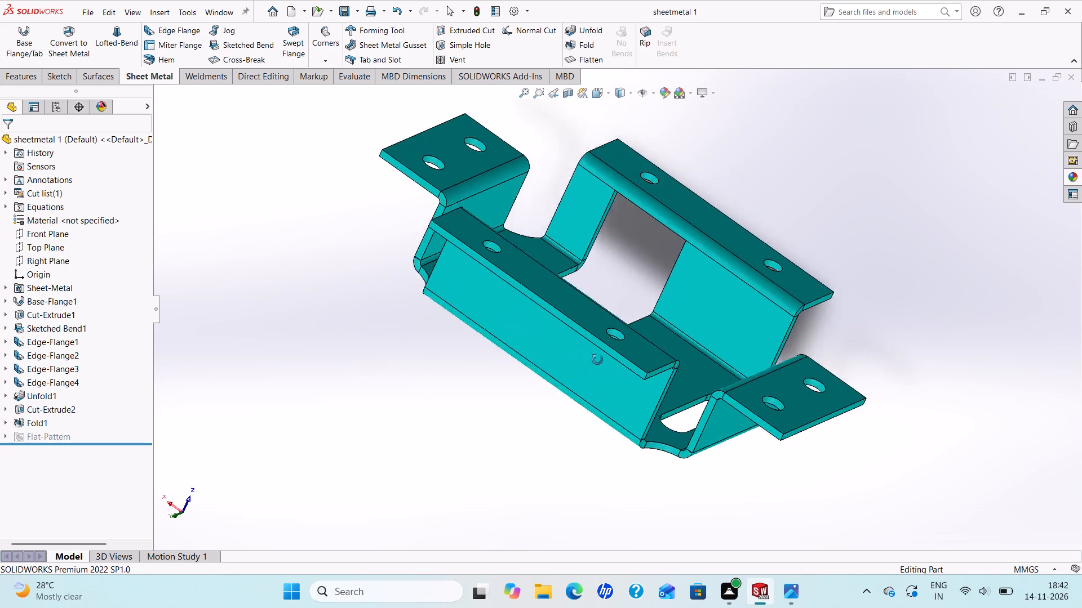
middle_drag(597, 360, 559, 461)
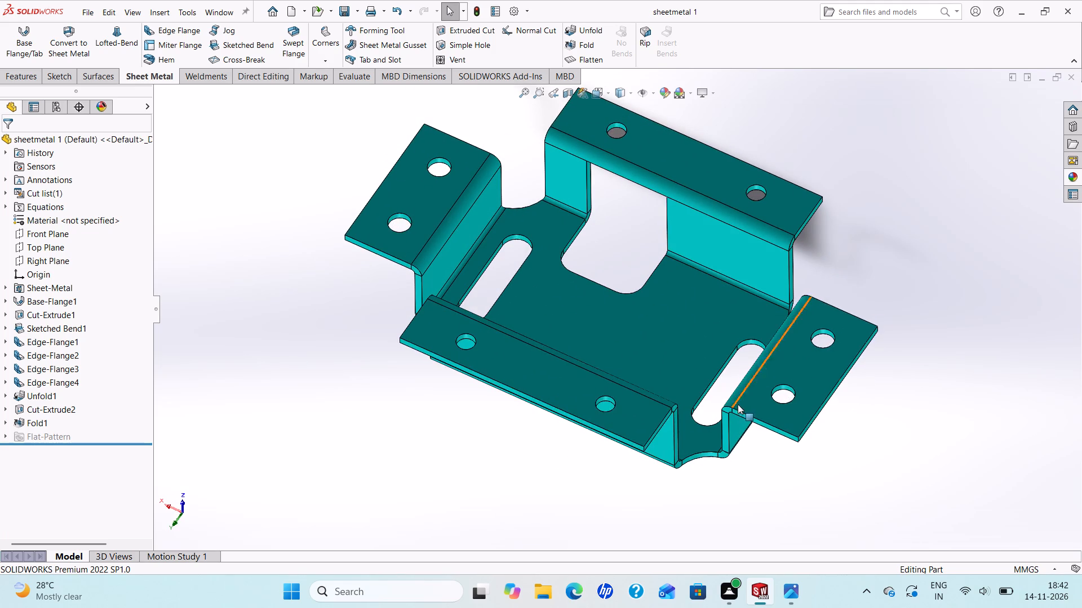
scroll(742, 404, down, 2)
scroll(773, 400, up, 4)
scroll(818, 332, down, 2)
scroll(770, 331, up, 3)
scroll(712, 309, down, 3)
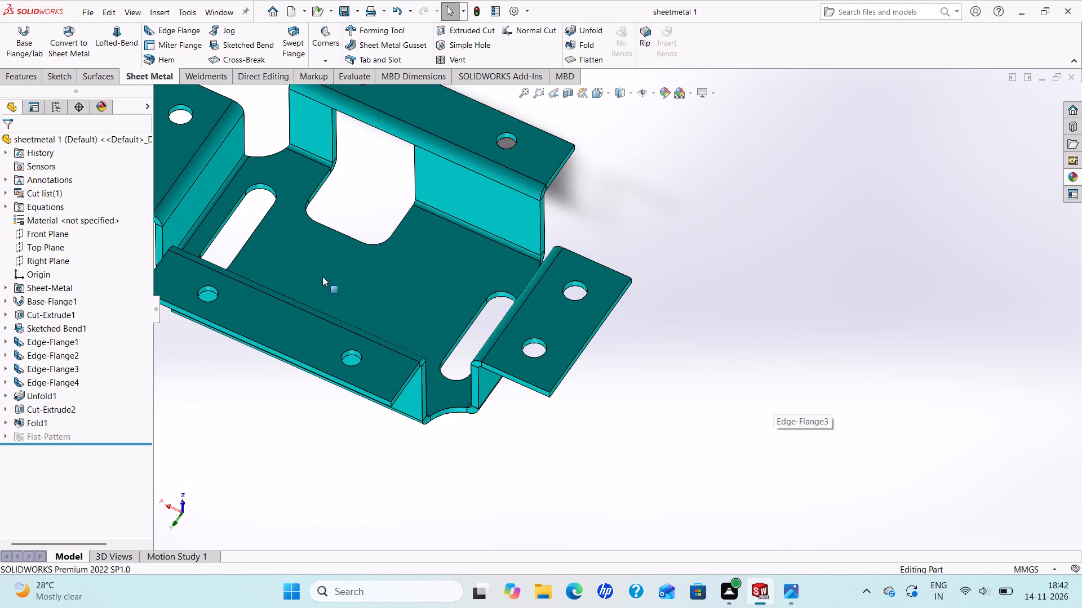
scroll(313, 279, down, 3)
scroll(439, 229, up, 5)
scroll(507, 211, down, 4)
scroll(662, 256, up, 5)
scroll(665, 261, down, 5)
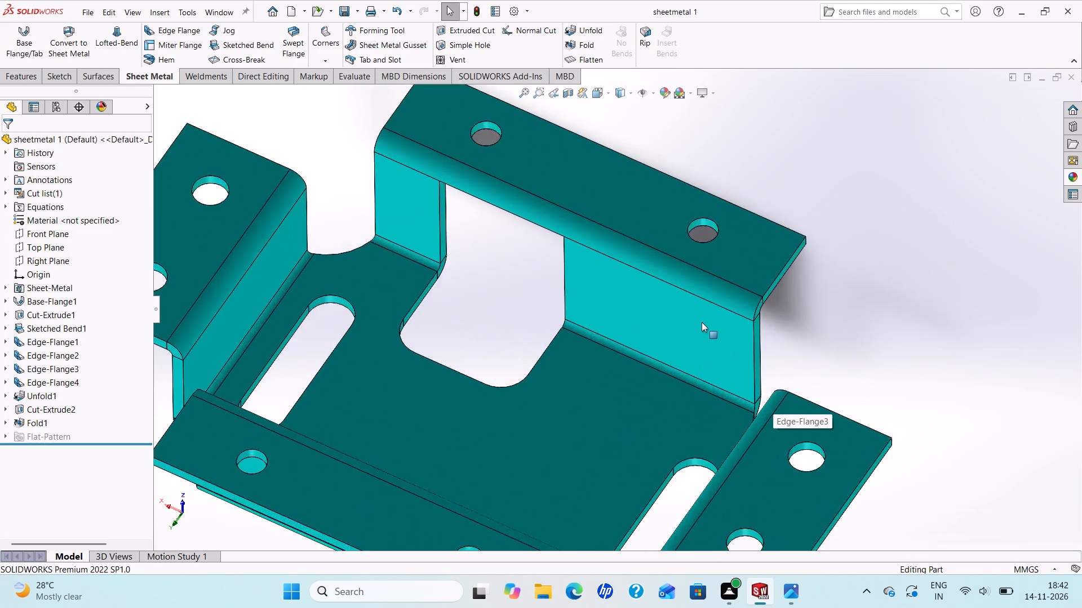
scroll(701, 321, up, 5)
scroll(642, 356, down, 3)
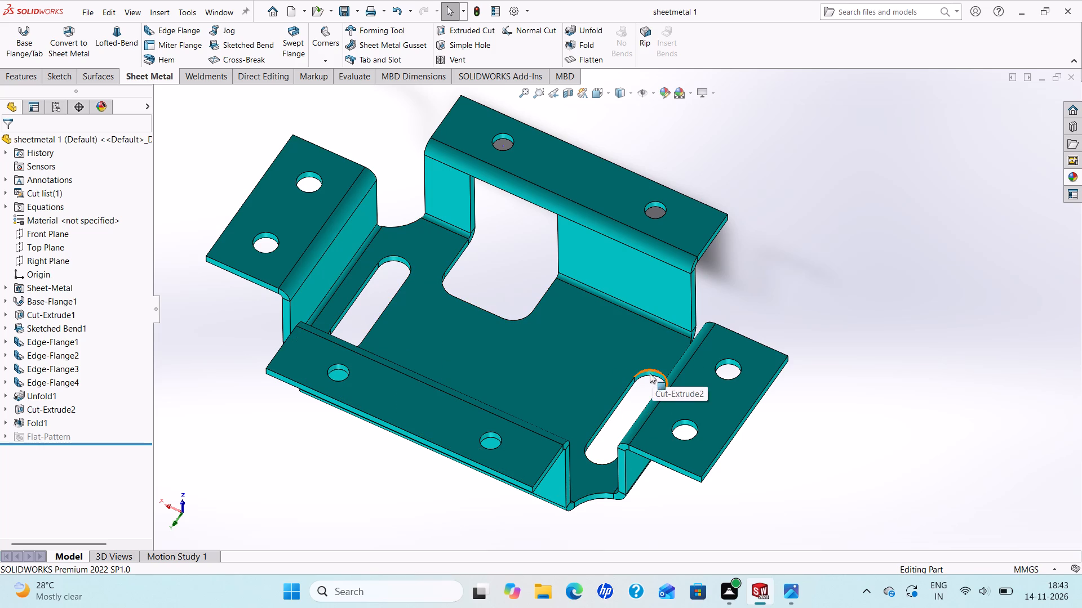
Inspect the rounded end of the base plate slot beside the short flange up close, and compare it with the whole bracket.
scroll(648, 375, down, 7)
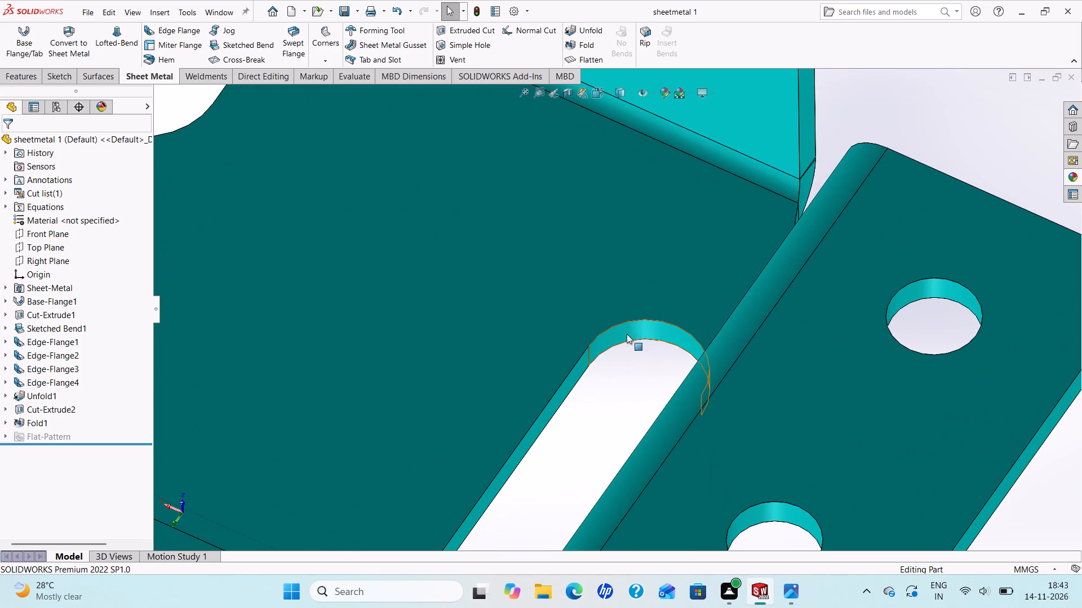
scroll(283, 357, up, 2)
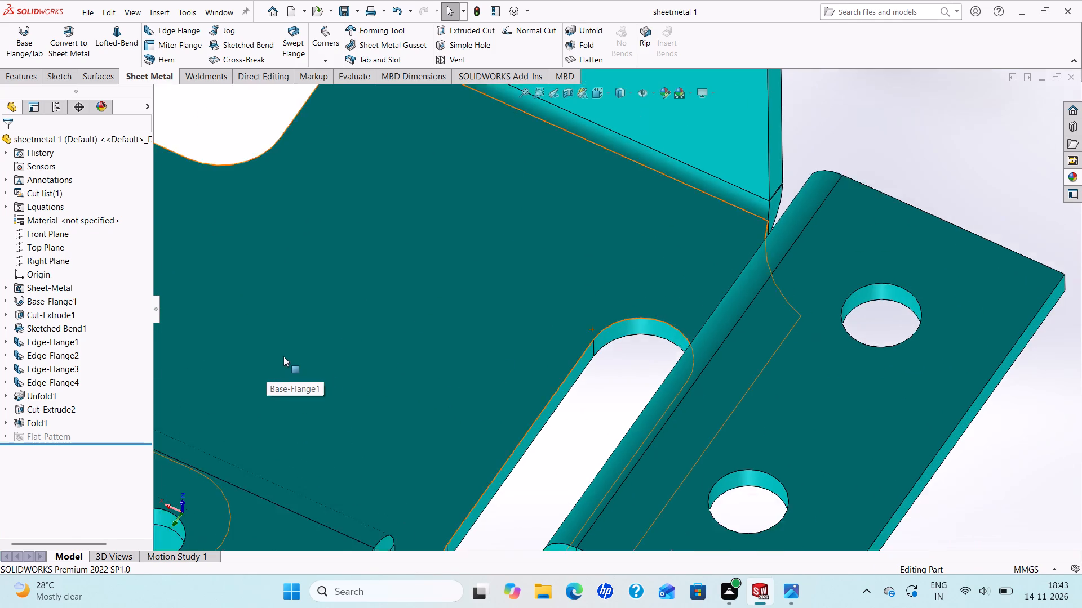
scroll(283, 356, up, 2)
scroll(387, 337, down, 3)
scroll(391, 336, up, 4)
scroll(460, 289, up, 4)
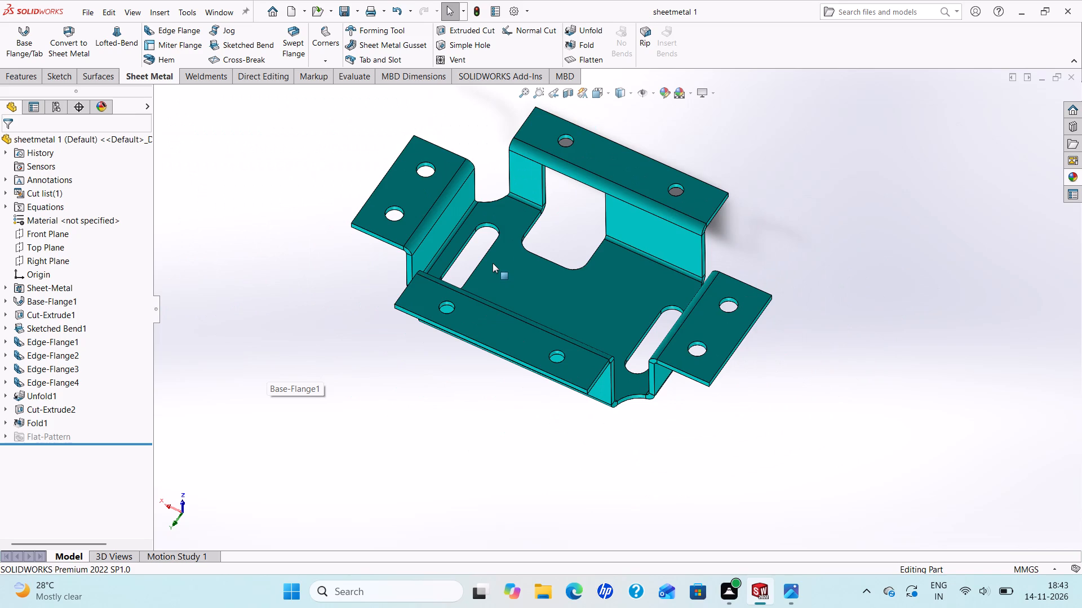
scroll(521, 220, down, 2)
scroll(521, 220, up, 2)
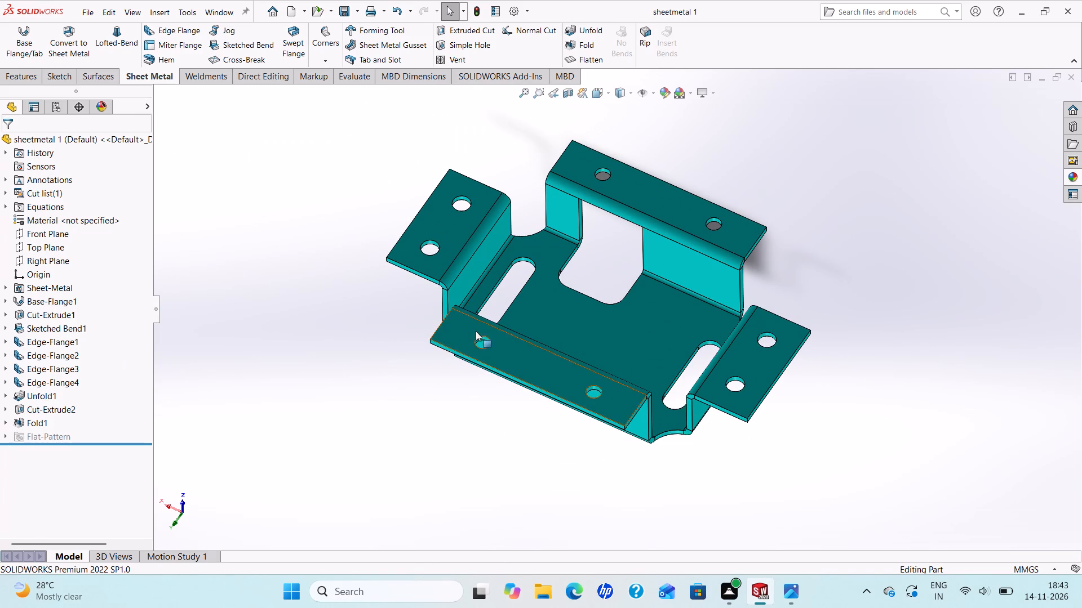
Examine the bracket's side walls, end flanges and bend profiles from its long and short sides.
middle_drag(476, 312, 755, 261)
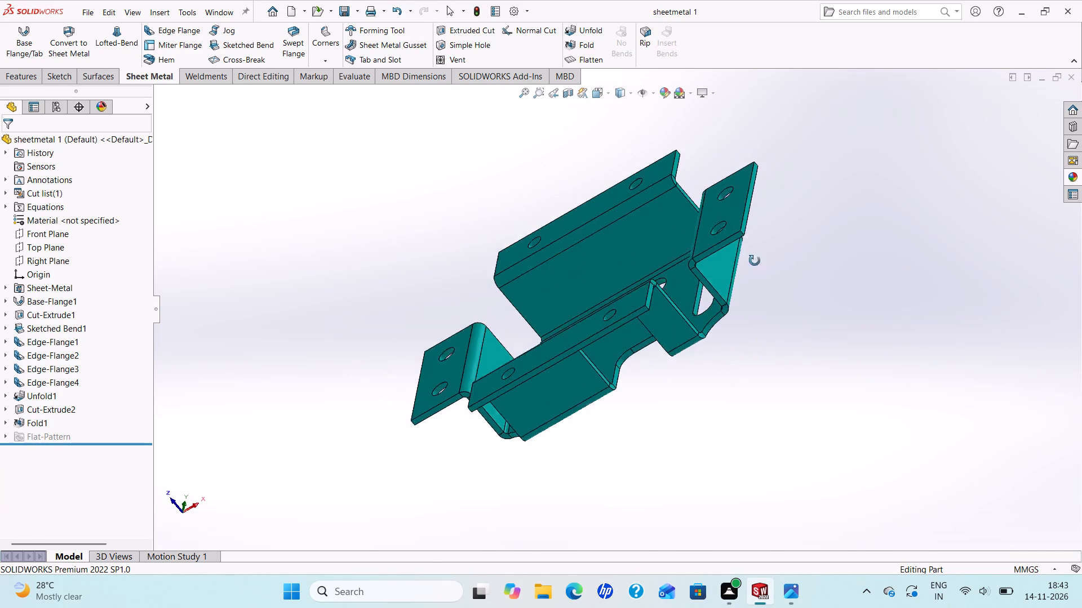
middle_drag(755, 261, 311, 413)
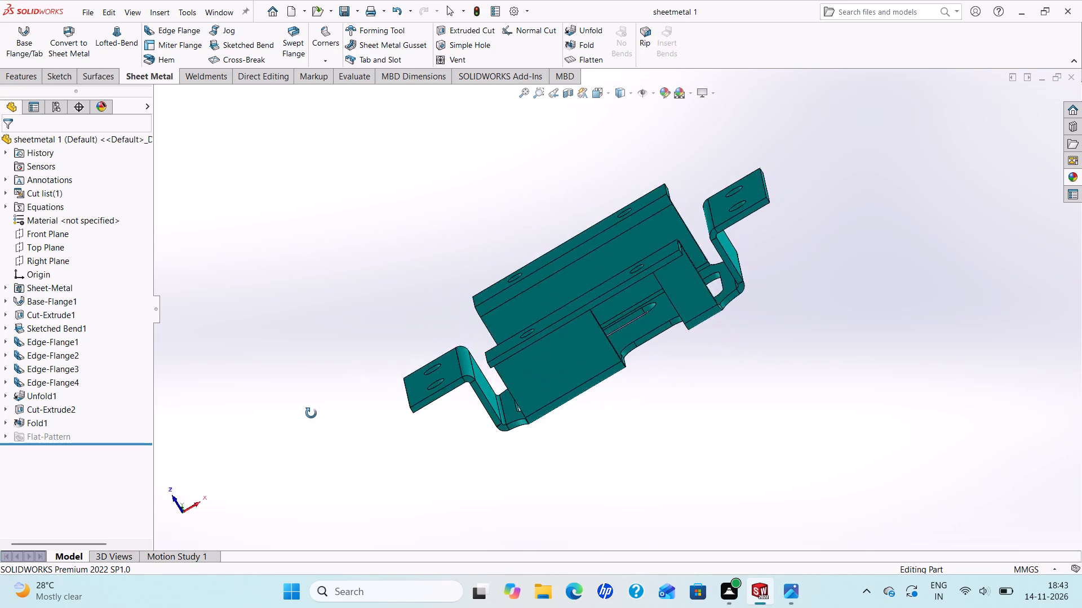
middle_drag(311, 413, 72, 486)
scroll(668, 272, up, 1)
scroll(670, 274, down, 1)
middle_drag(670, 274, 669, 274)
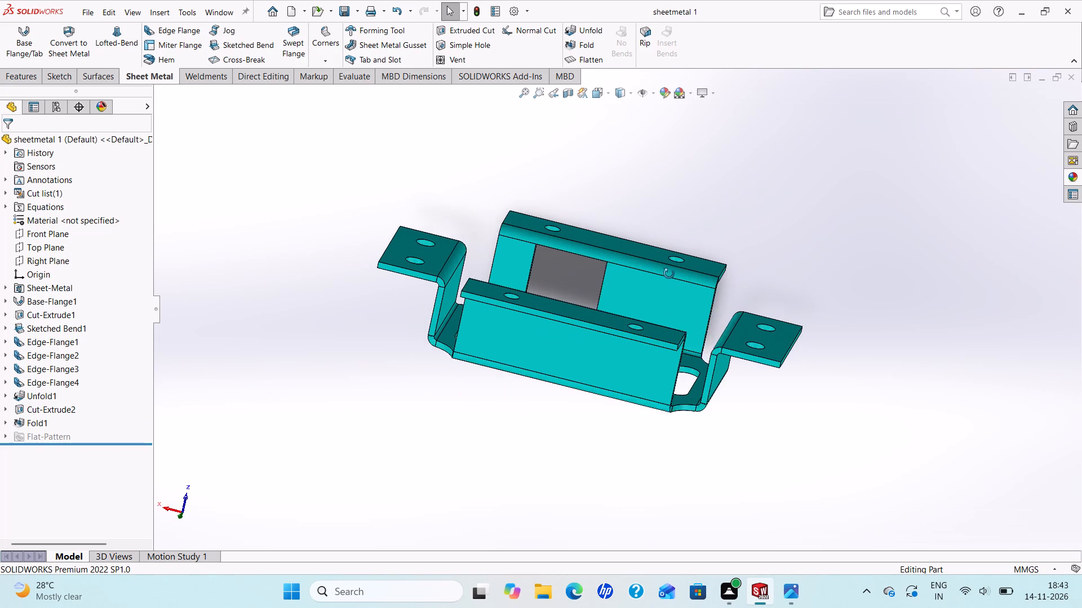
middle_drag(669, 274, 274, 378)
middle_drag(597, 297, 317, 302)
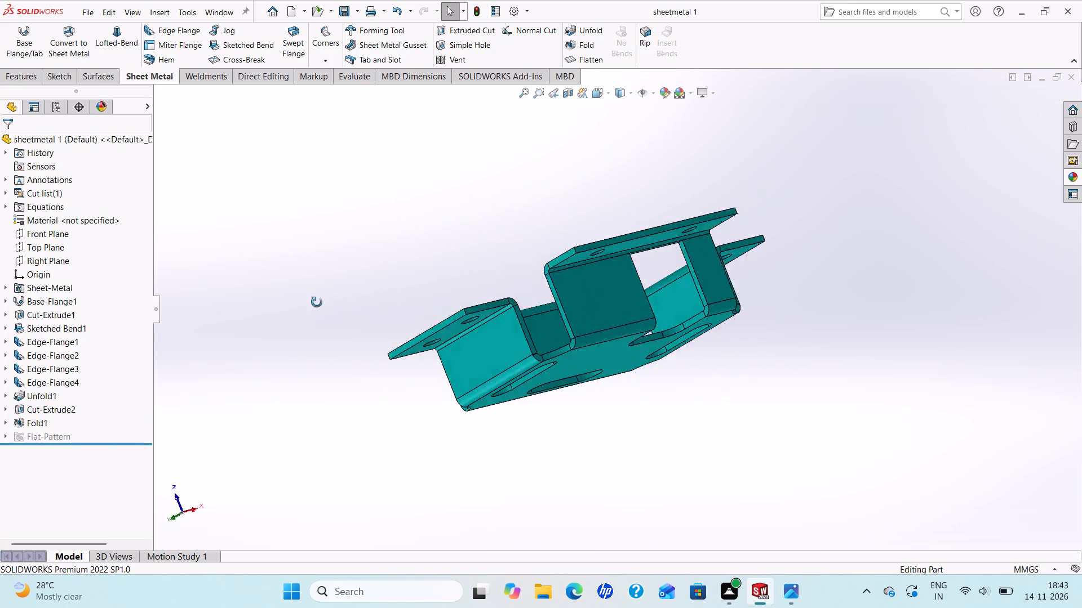
middle_drag(317, 302, 238, 319)
middle_drag(583, 254, 307, 374)
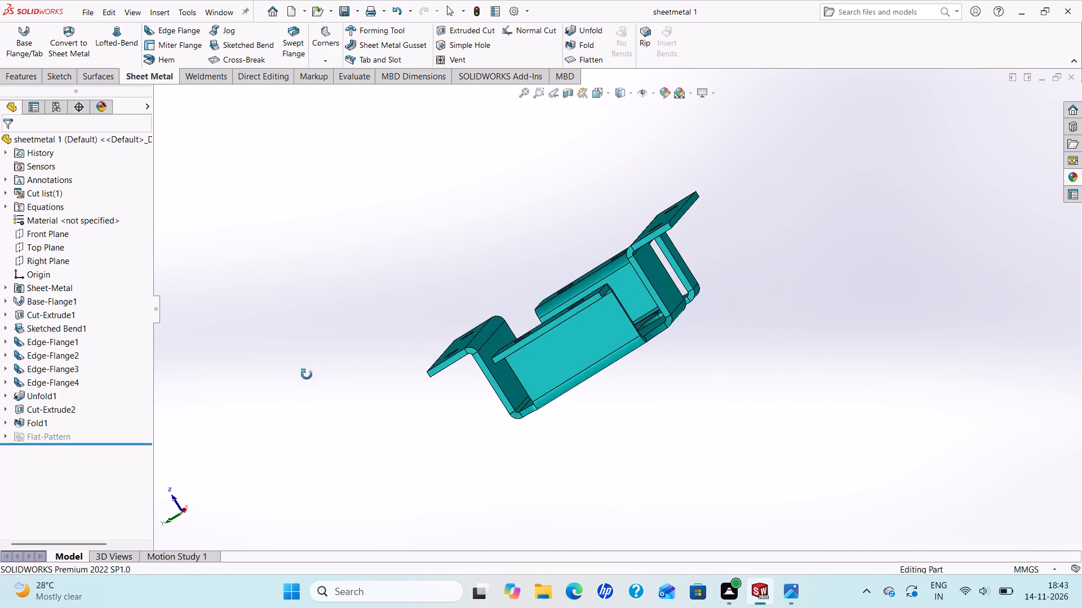
middle_drag(307, 374, 308, 375)
middle_drag(926, 210, 318, 369)
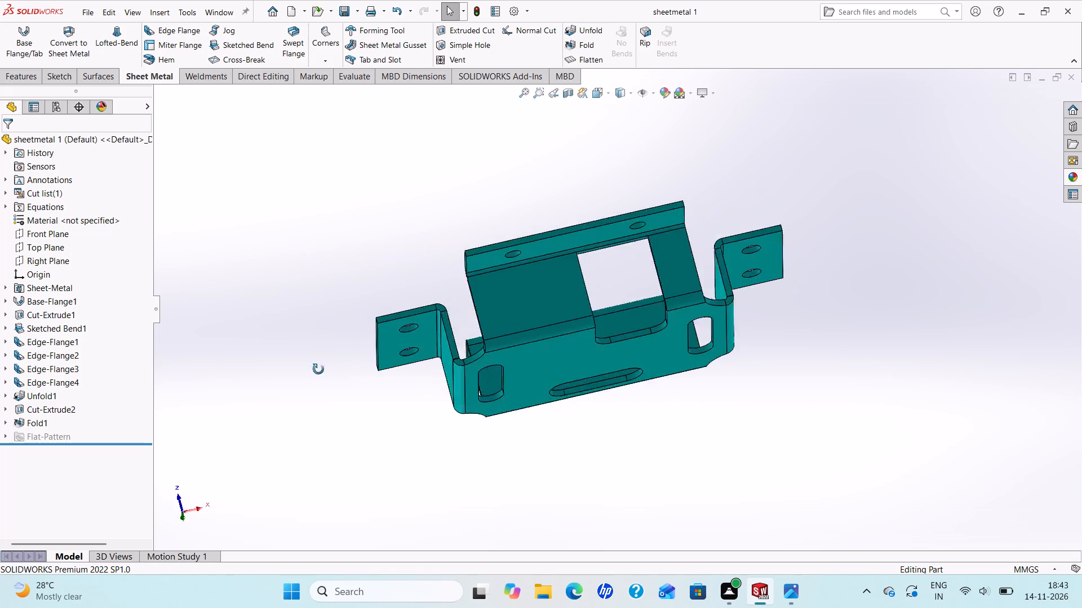
Compare the inner and outer faces of the base plate, checking its slots, the cut-out and the long flange without an opening.
middle_drag(318, 369, 371, 239)
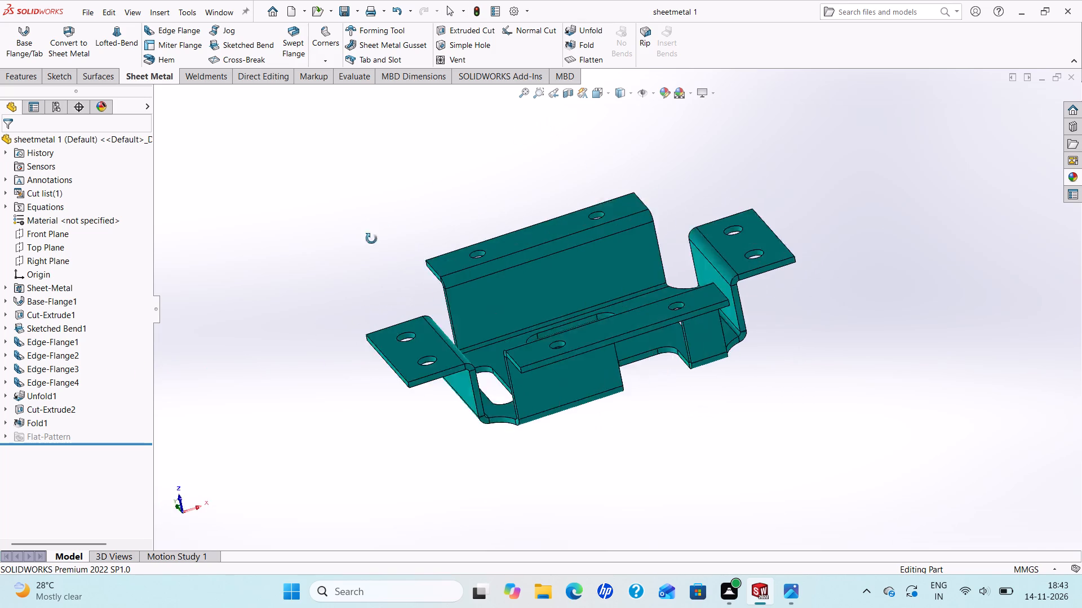
middle_drag(371, 239, 685, 207)
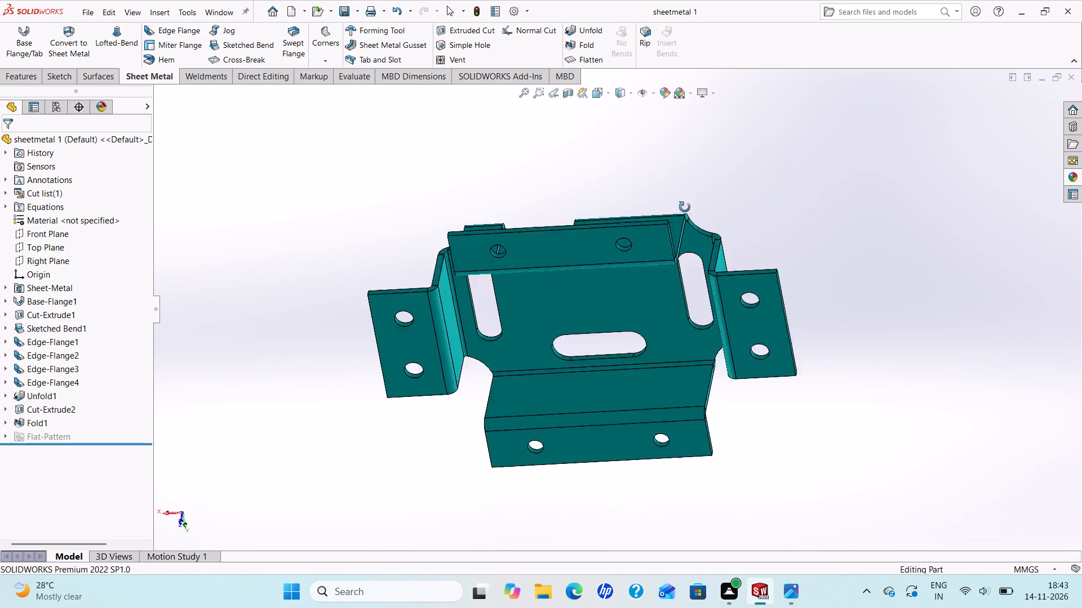
middle_drag(685, 207, 462, 153)
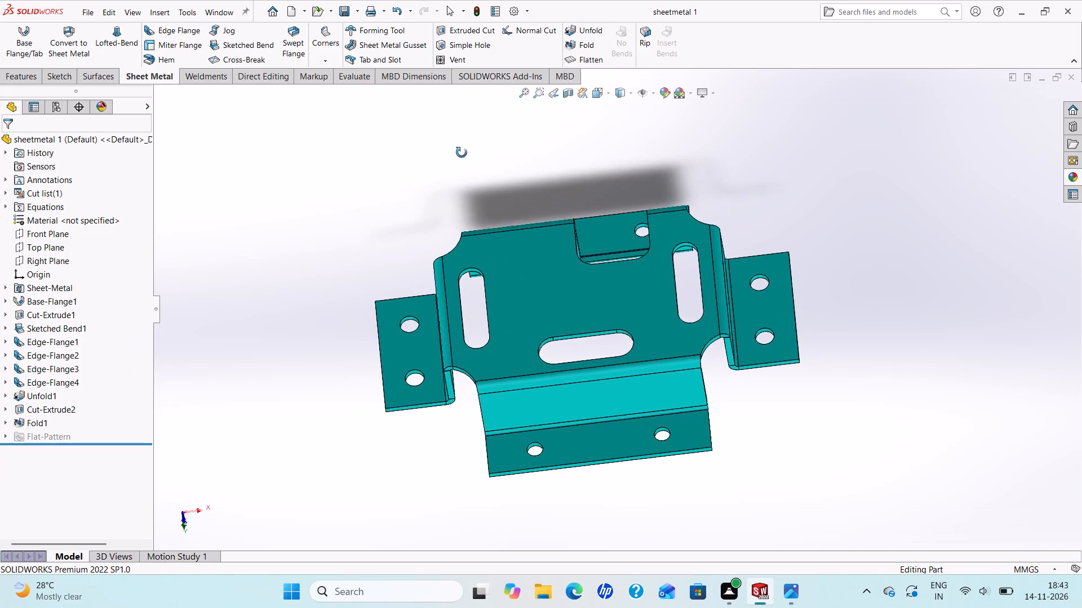
middle_drag(462, 153, 503, 120)
scroll(570, 187, down, 2)
scroll(623, 357, up, 2)
scroll(654, 479, down, 1)
middle_drag(646, 451, 613, 366)
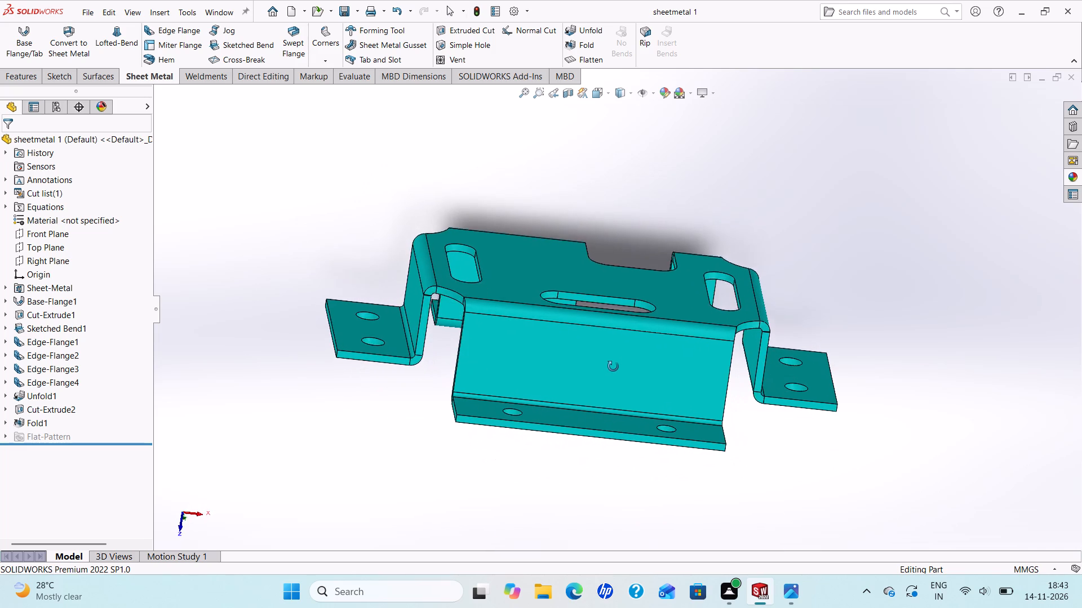
middle_drag(613, 366, 631, 352)
scroll(632, 352, up, 2)
scroll(703, 323, down, 2)
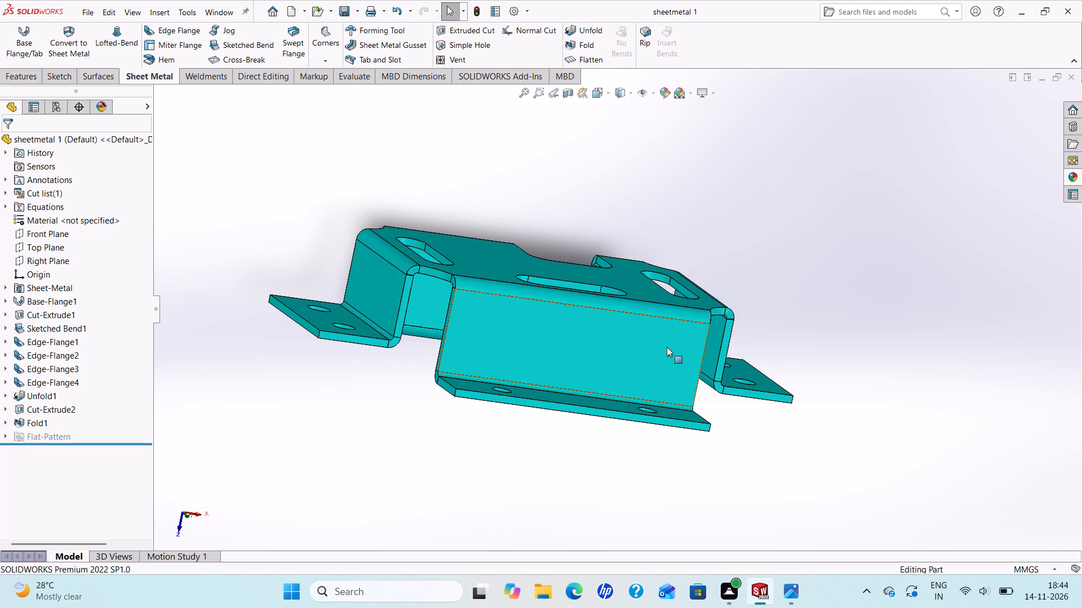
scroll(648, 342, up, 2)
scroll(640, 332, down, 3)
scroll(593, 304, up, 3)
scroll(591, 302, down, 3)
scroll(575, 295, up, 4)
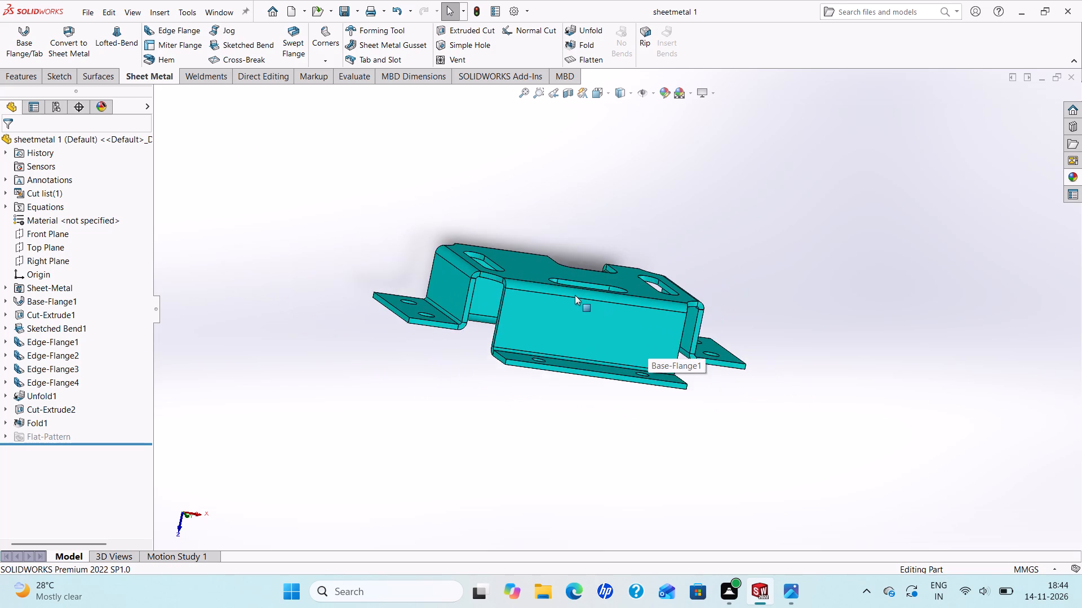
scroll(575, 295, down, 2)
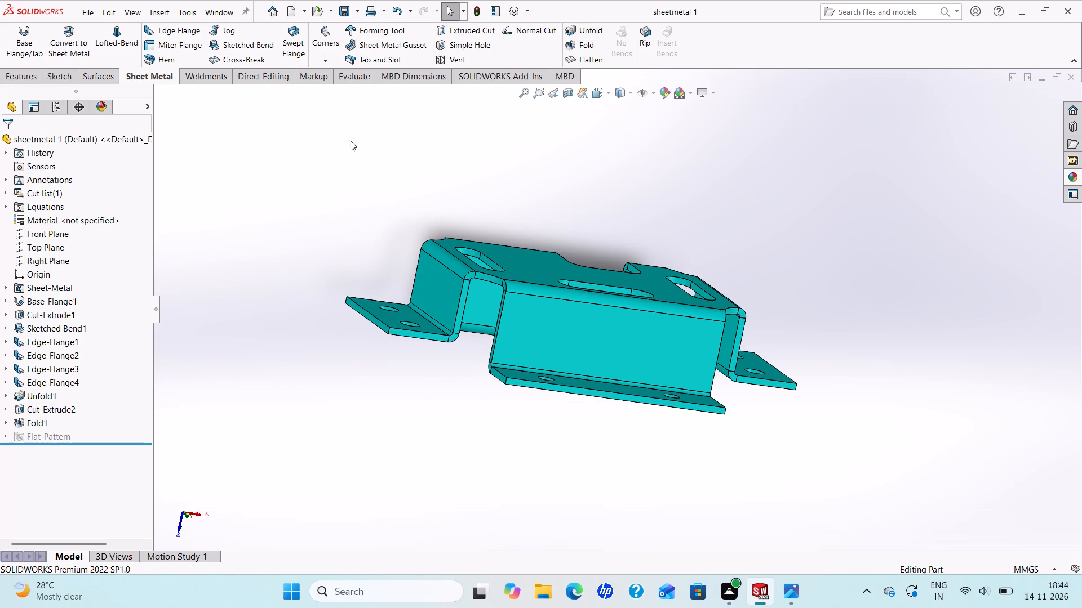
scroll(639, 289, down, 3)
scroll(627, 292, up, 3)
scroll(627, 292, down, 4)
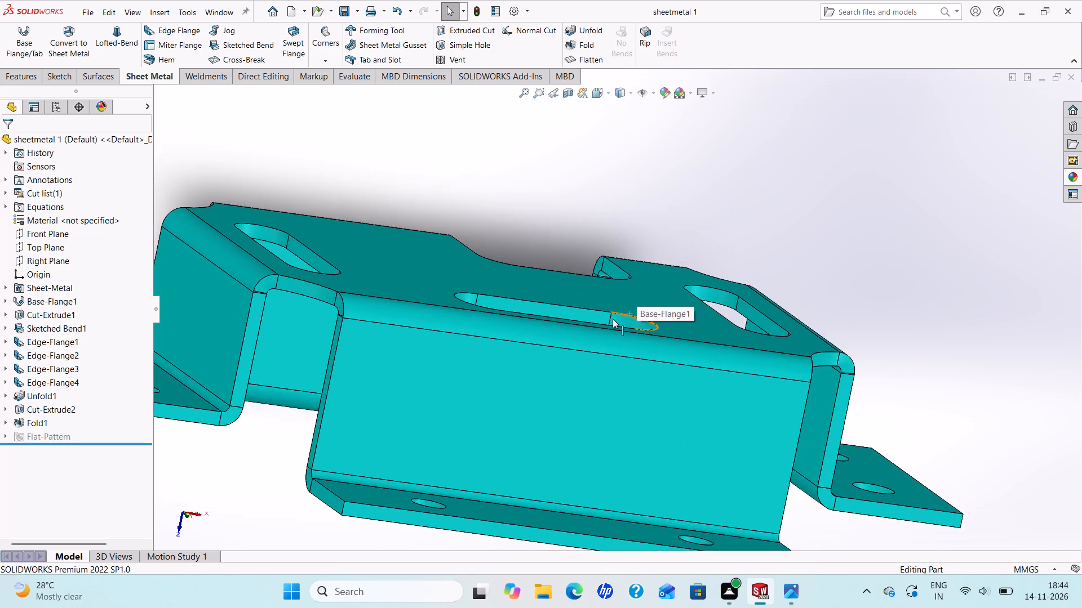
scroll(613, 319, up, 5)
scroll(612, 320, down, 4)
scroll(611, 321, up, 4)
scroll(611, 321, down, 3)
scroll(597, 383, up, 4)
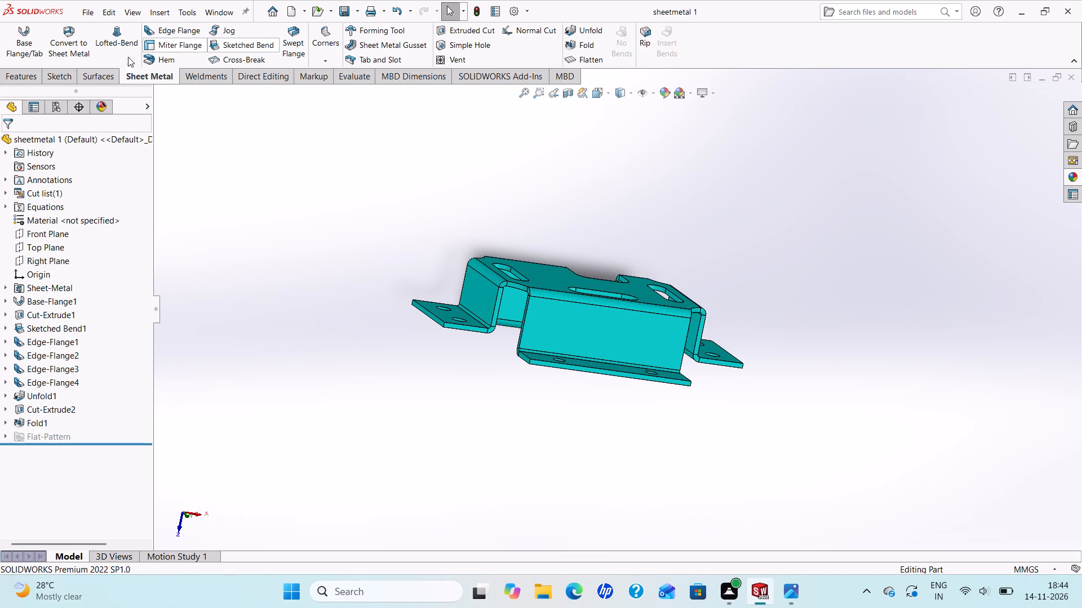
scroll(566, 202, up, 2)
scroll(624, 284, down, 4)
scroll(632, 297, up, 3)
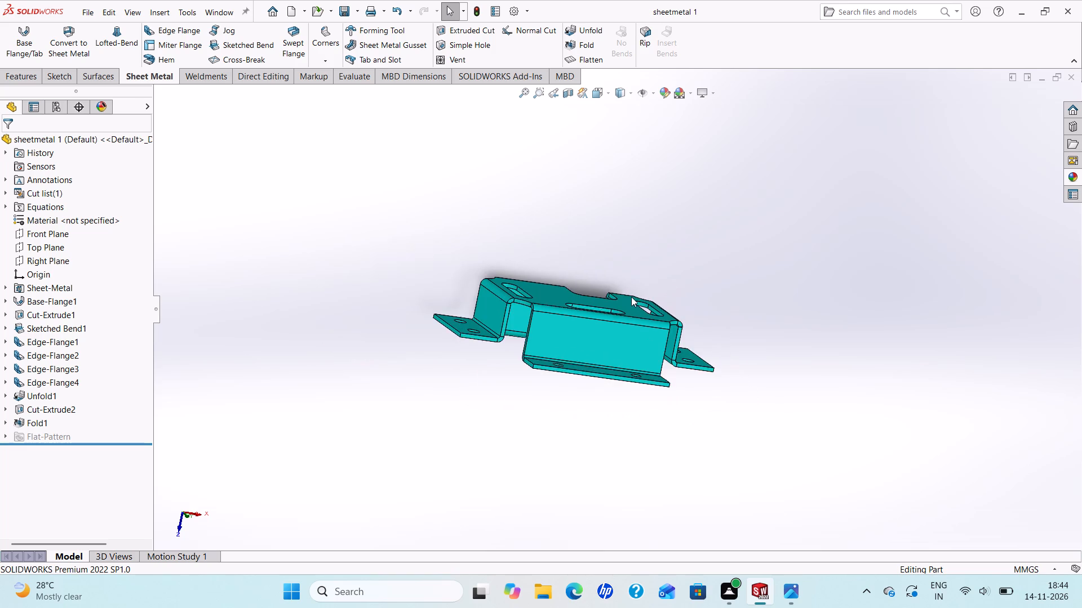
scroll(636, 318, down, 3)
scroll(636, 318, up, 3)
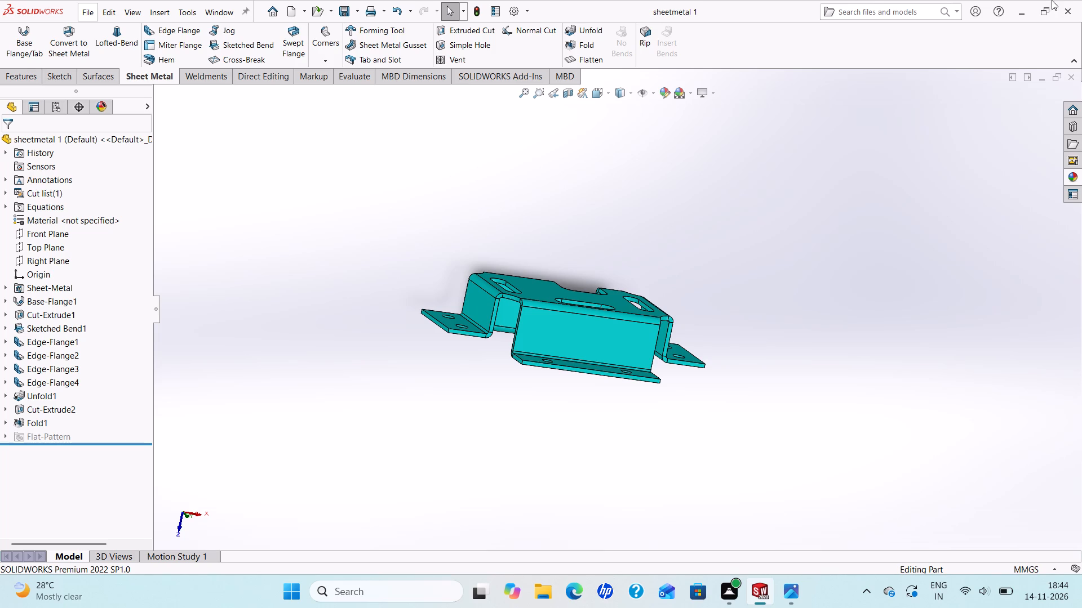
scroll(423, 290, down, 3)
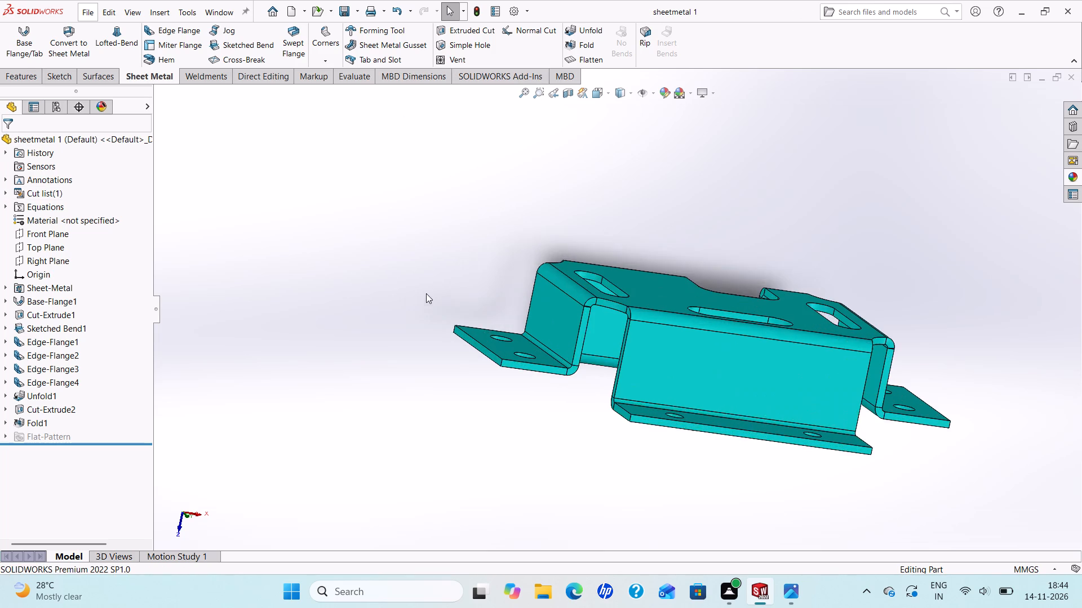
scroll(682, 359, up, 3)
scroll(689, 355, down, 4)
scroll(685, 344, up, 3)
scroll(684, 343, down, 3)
Review the upside-down bracket from all sides, checking the flange walls, mounting feet, corner reliefs and the cut-out through the wall.
middle_drag(686, 344, 548, 341)
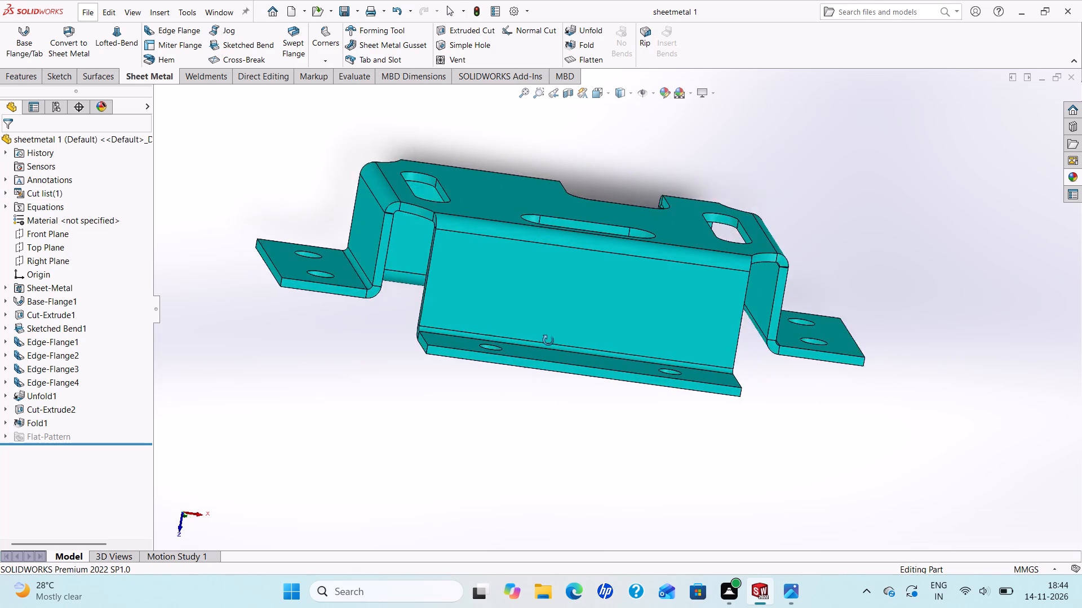
middle_drag(548, 341, 282, 425)
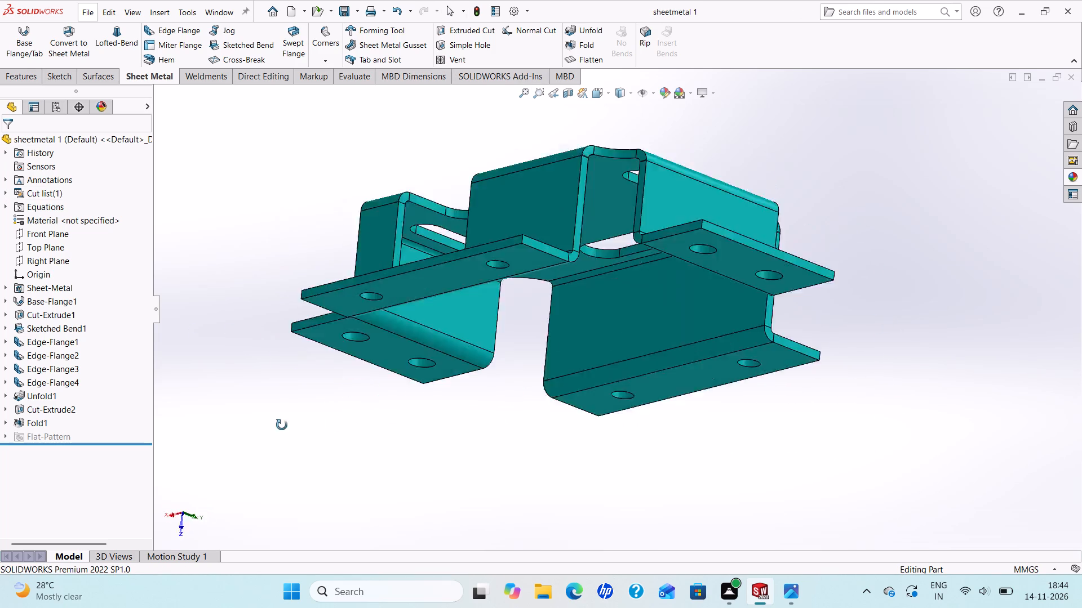
middle_drag(282, 425, 700, 363)
middle_drag(667, 351, 335, 321)
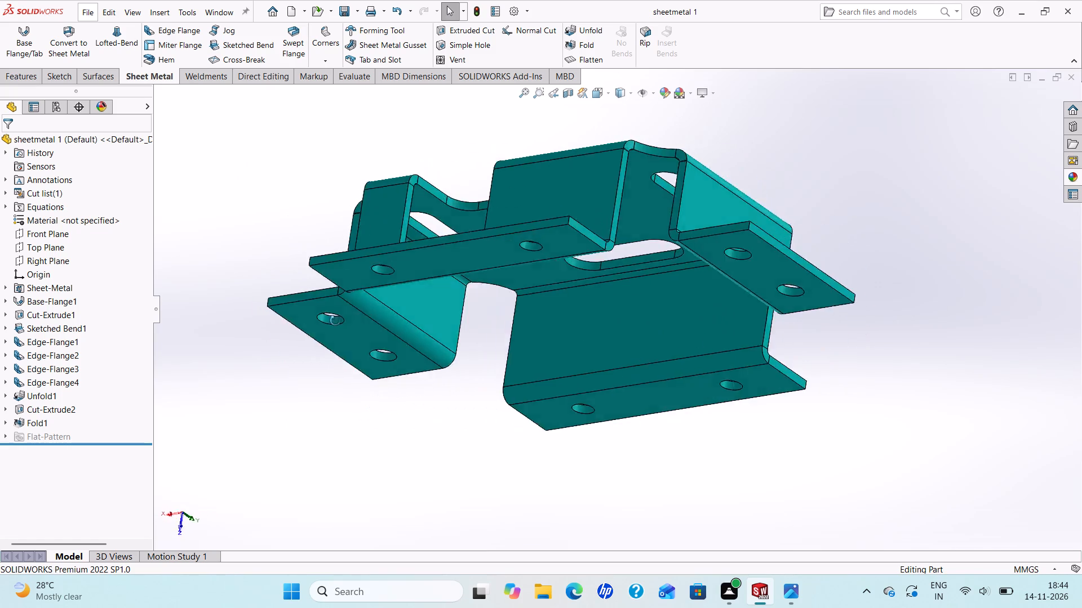
middle_drag(335, 321, 722, 374)
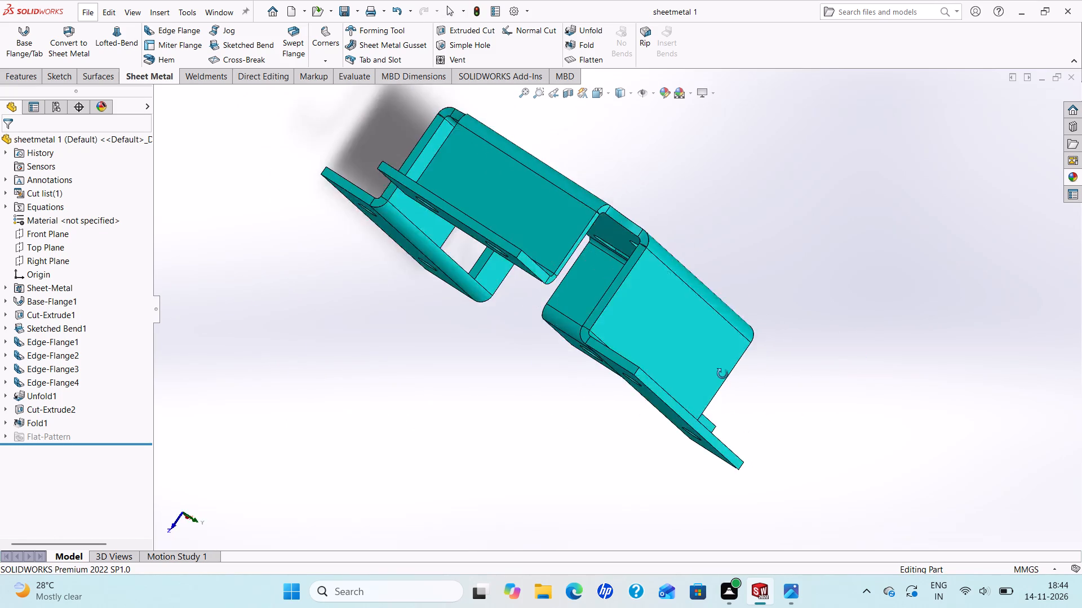
middle_drag(722, 374, 180, 356)
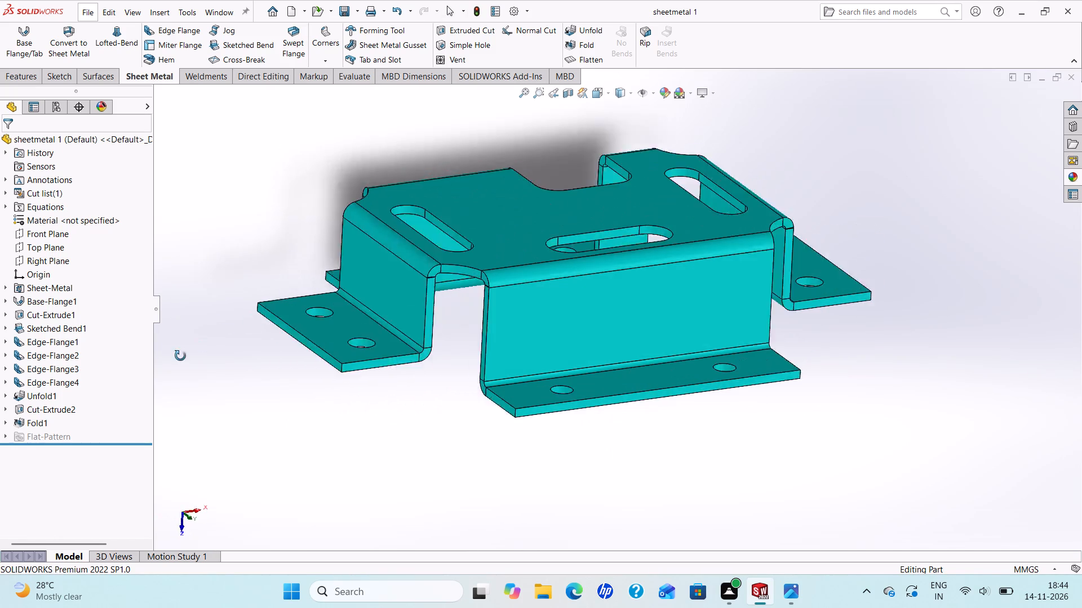
middle_drag(180, 356, 165, 363)
scroll(433, 296, down, 1)
middle_drag(456, 292, 144, 366)
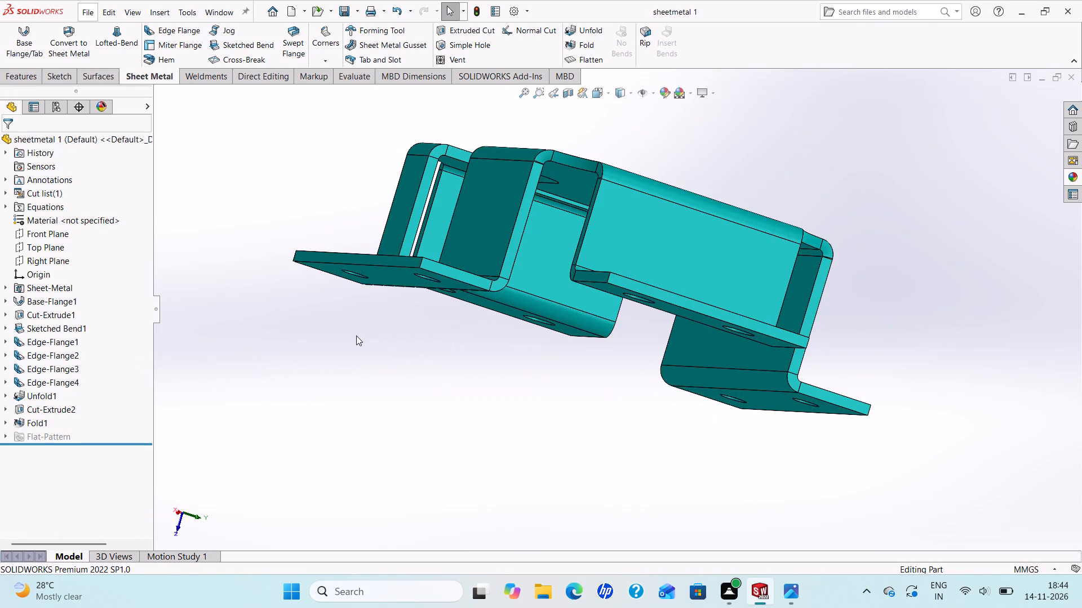
middle_drag(570, 279, 209, 275)
scroll(365, 242, up, 3)
scroll(686, 182, down, 3)
scroll(688, 231, up, 4)
scroll(683, 322, down, 3)
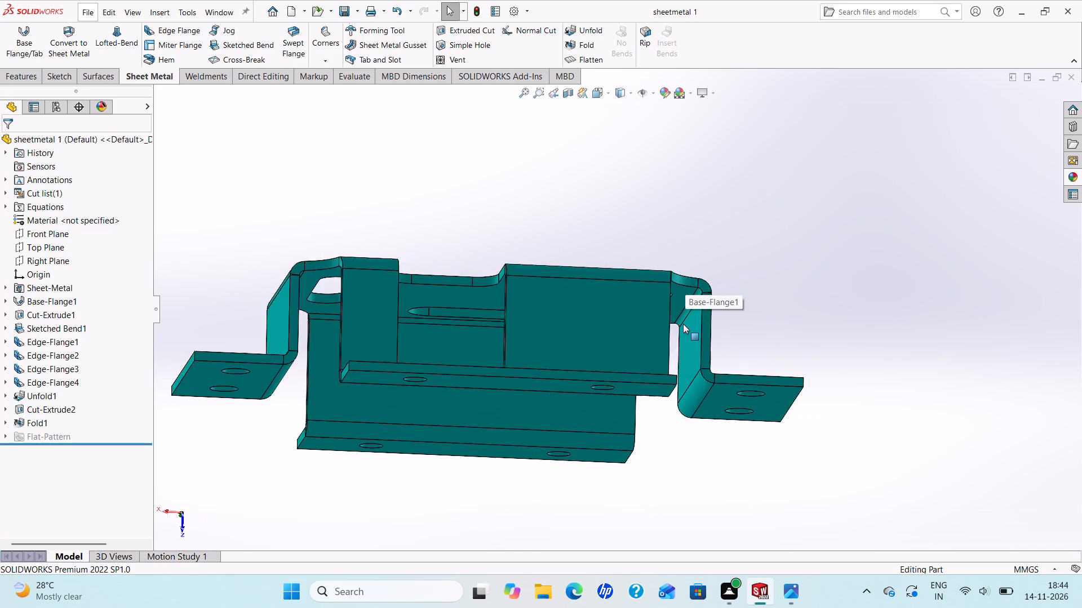
Inspect the bracket's side profiles from low angles around both ends, checking the wall heights and outward mounting feet.
scroll(681, 324, up, 3)
middle_drag(425, 363, 837, 297)
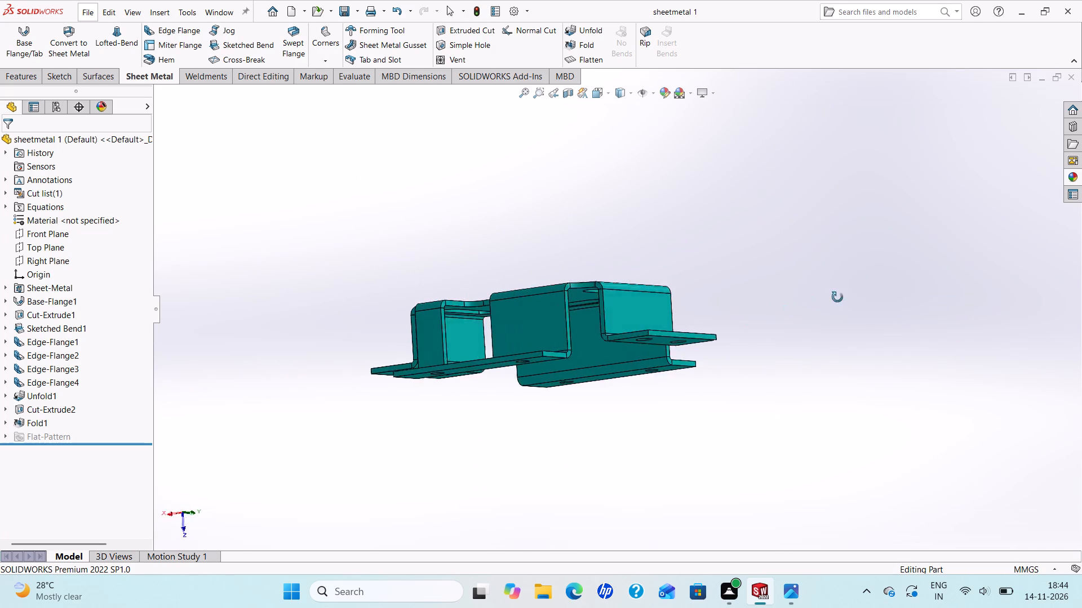
middle_drag(837, 297, 218, 257)
scroll(455, 285, down, 2)
scroll(498, 302, up, 2)
middle_drag(592, 366, 419, 332)
scroll(486, 346, up, 1)
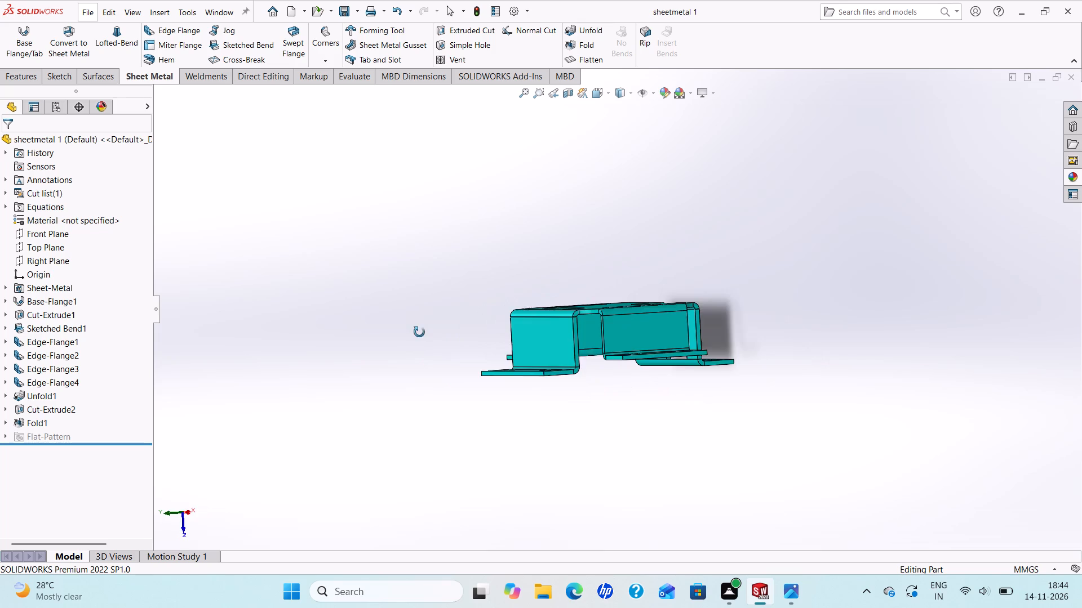
middle_drag(419, 332, 291, 313)
scroll(693, 325, down, 3)
scroll(690, 324, up, 4)
scroll(590, 341, down, 3)
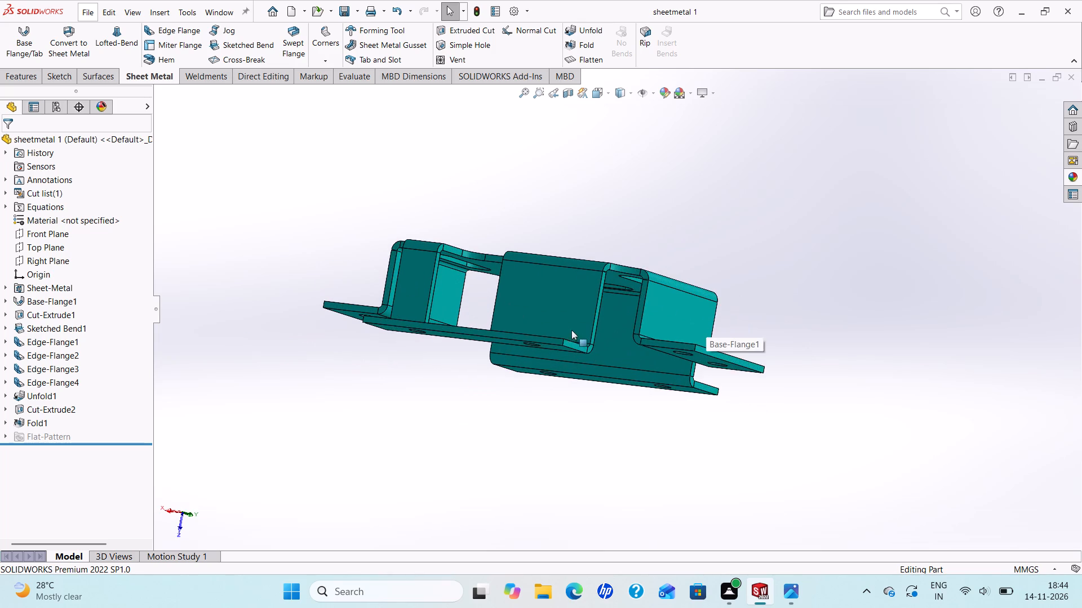
scroll(507, 324, down, 1)
Review the upright bracket from the cut-out side, the short ends and the underside, checking the slots, bends and foot holes.
middle_drag(507, 324, 546, 421)
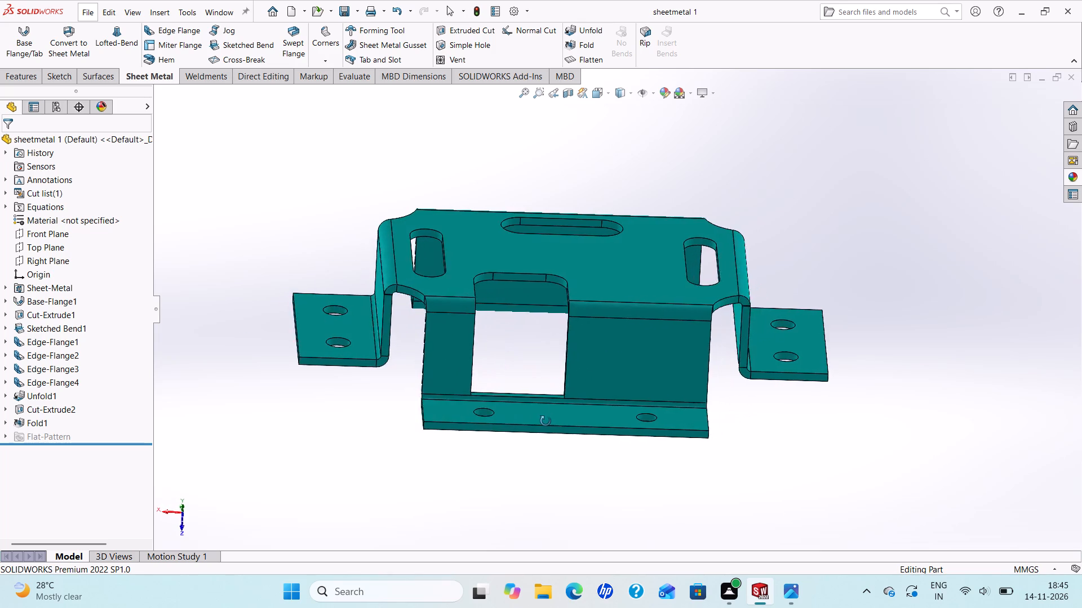
middle_drag(546, 421, 159, 310)
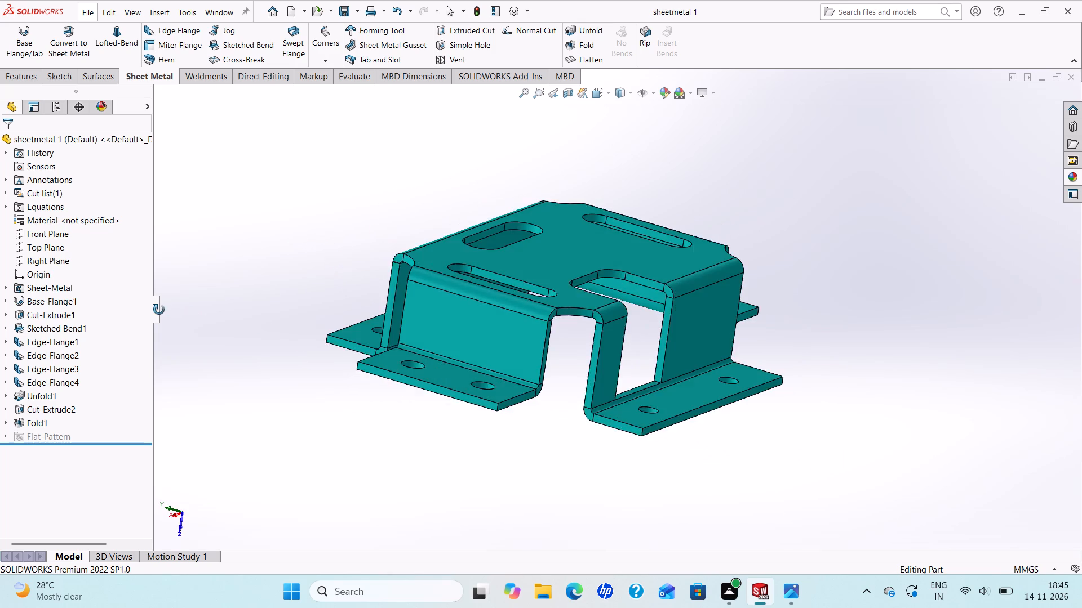
middle_drag(159, 310, 206, 299)
scroll(288, 285, up, 2)
scroll(579, 297, down, 2)
middle_drag(607, 303, 237, 276)
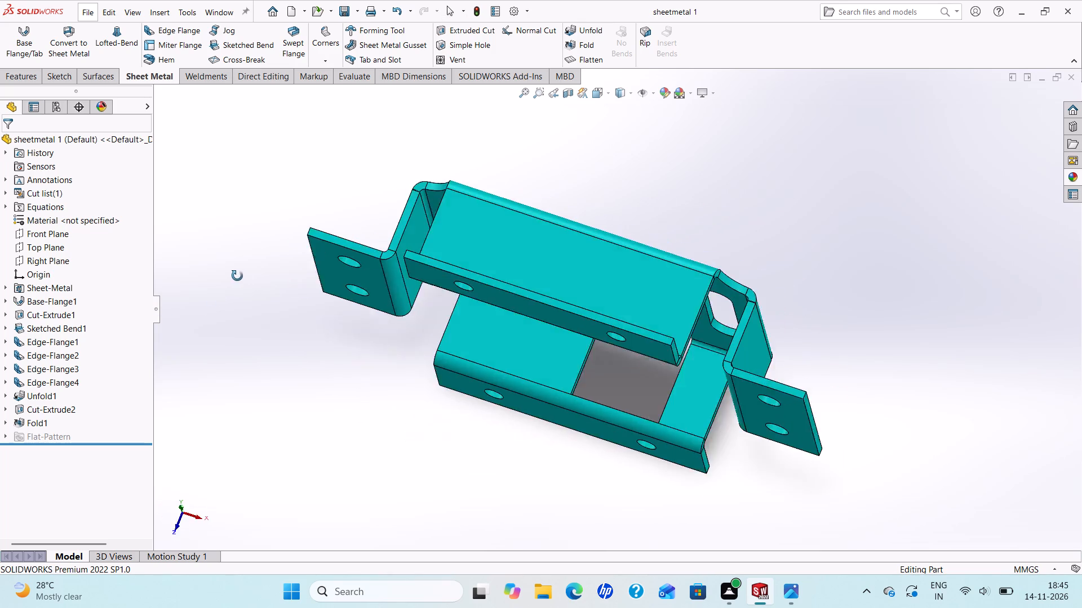
middle_drag(237, 276, 1078, 333)
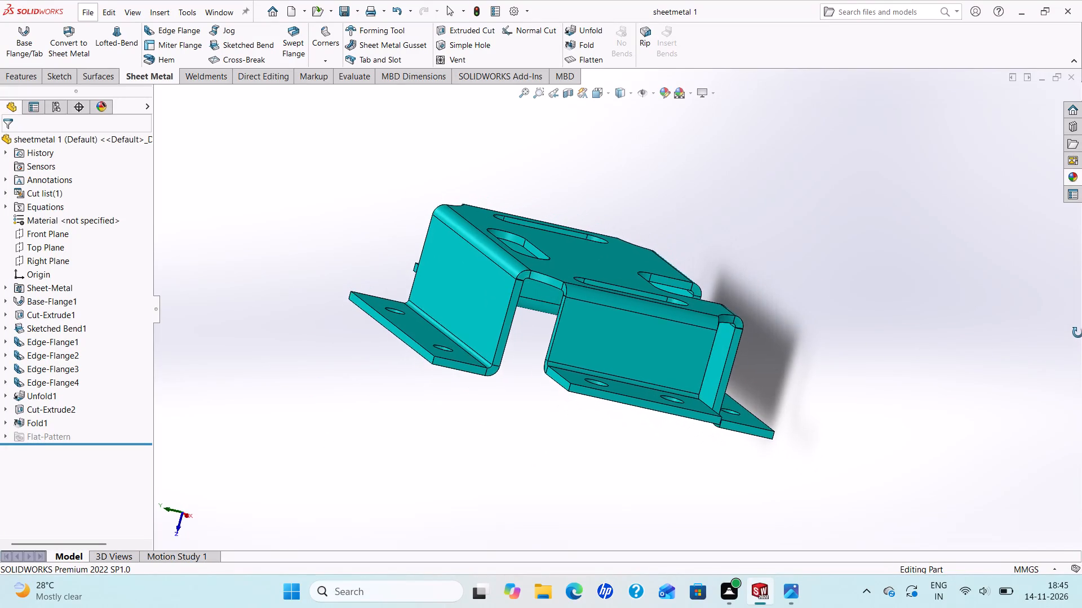
middle_drag(1078, 333, 70, 297)
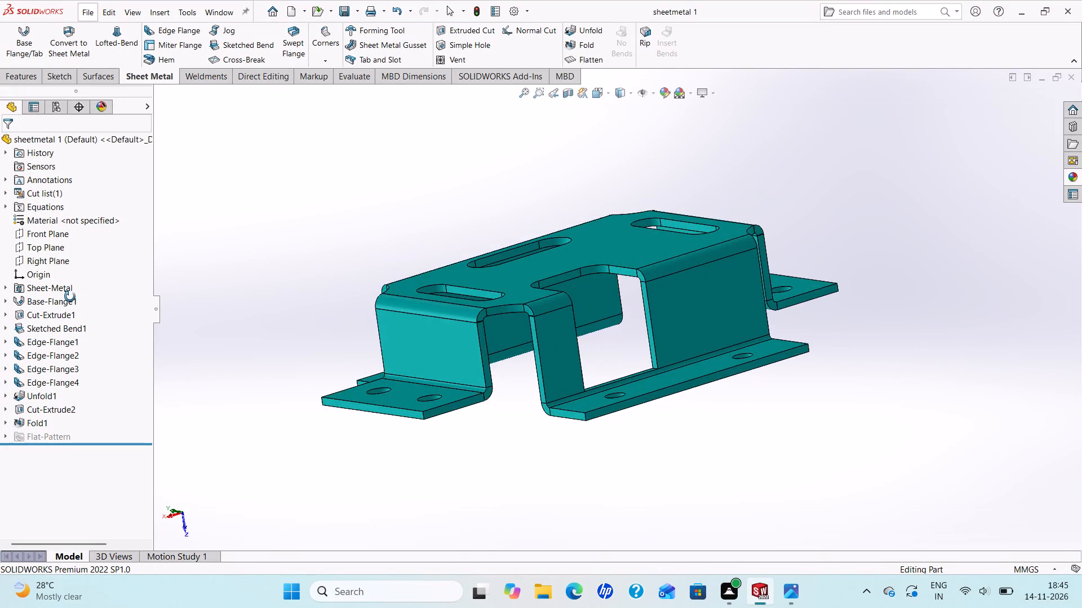
middle_drag(70, 297, 180, 290)
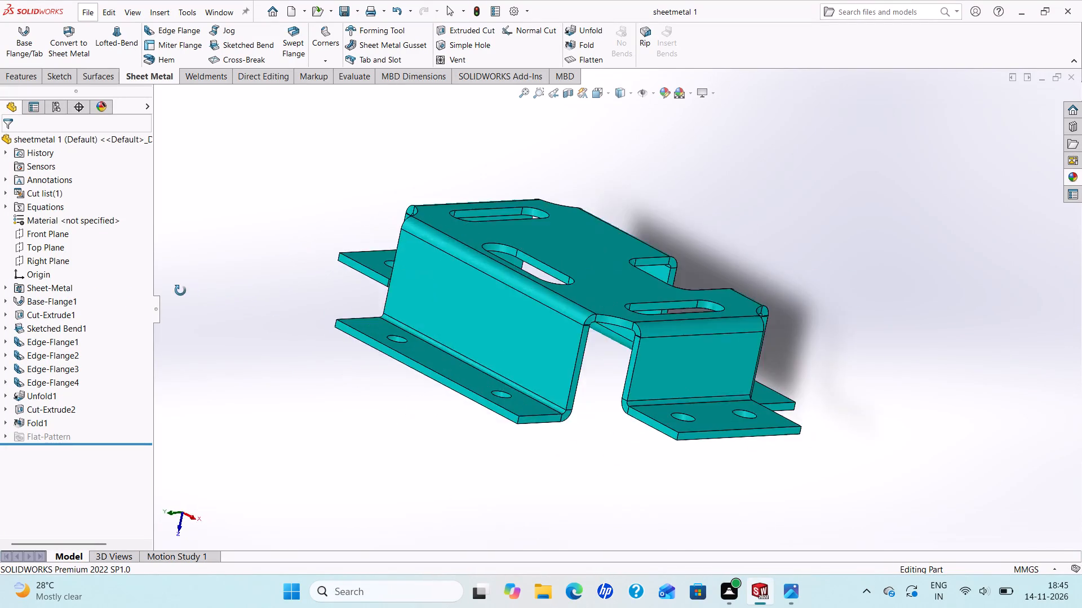
middle_drag(180, 290, 61, 266)
scroll(629, 326, up, 3)
scroll(660, 326, down, 1)
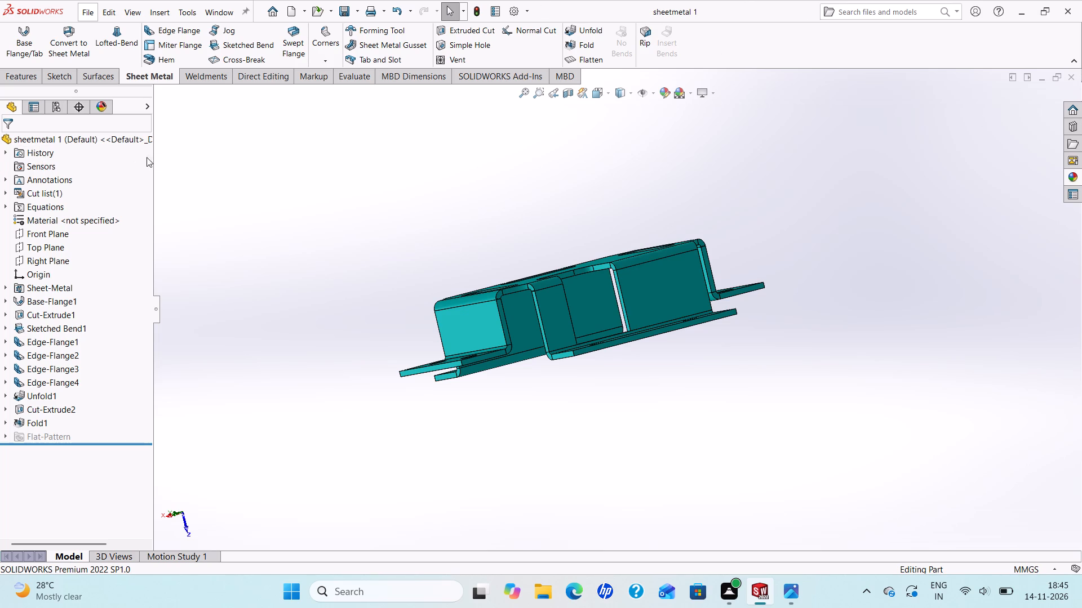
Examine the long wall without an opening, the short end flange and the slotted base plate above them.
scroll(366, 279, down, 1)
middle_drag(366, 279, 931, 425)
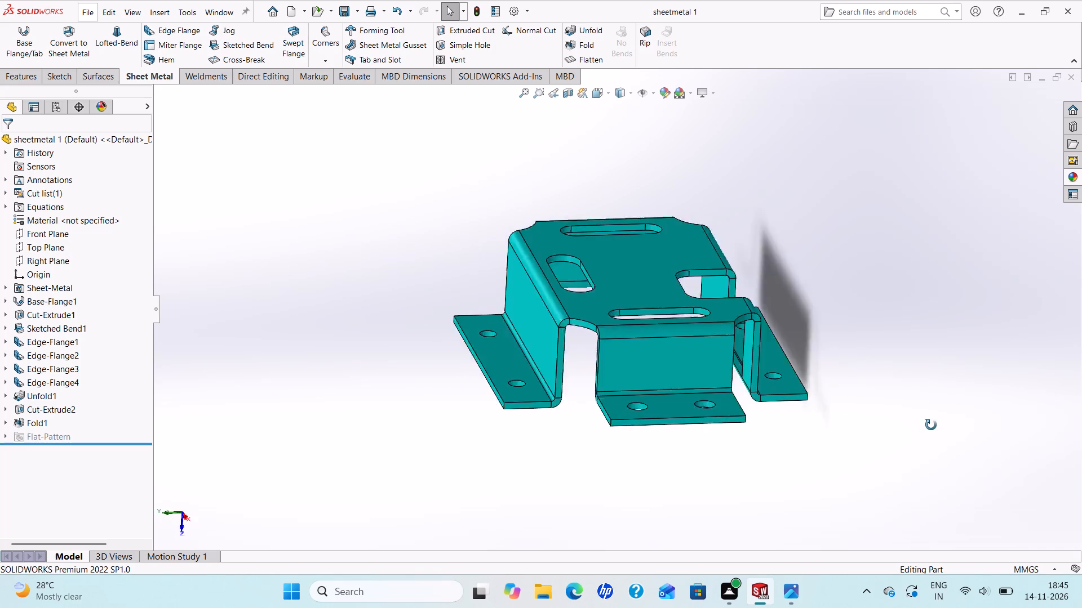
middle_drag(931, 425, 80, 469)
scroll(809, 296, up, 1)
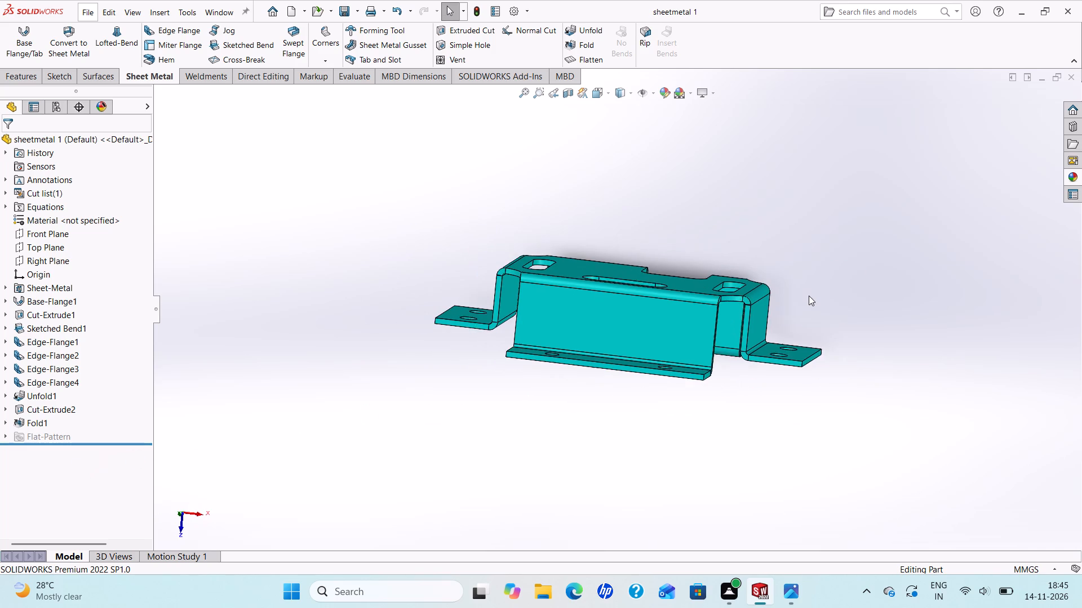
scroll(809, 296, down, 1)
middle_drag(805, 296, 303, 367)
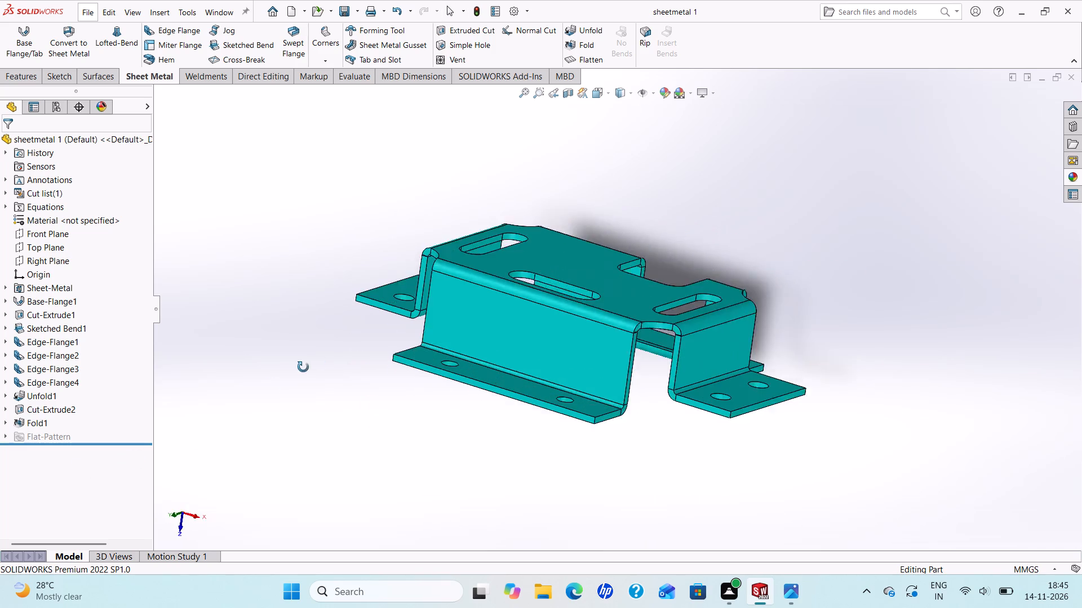
middle_drag(303, 367, 343, 453)
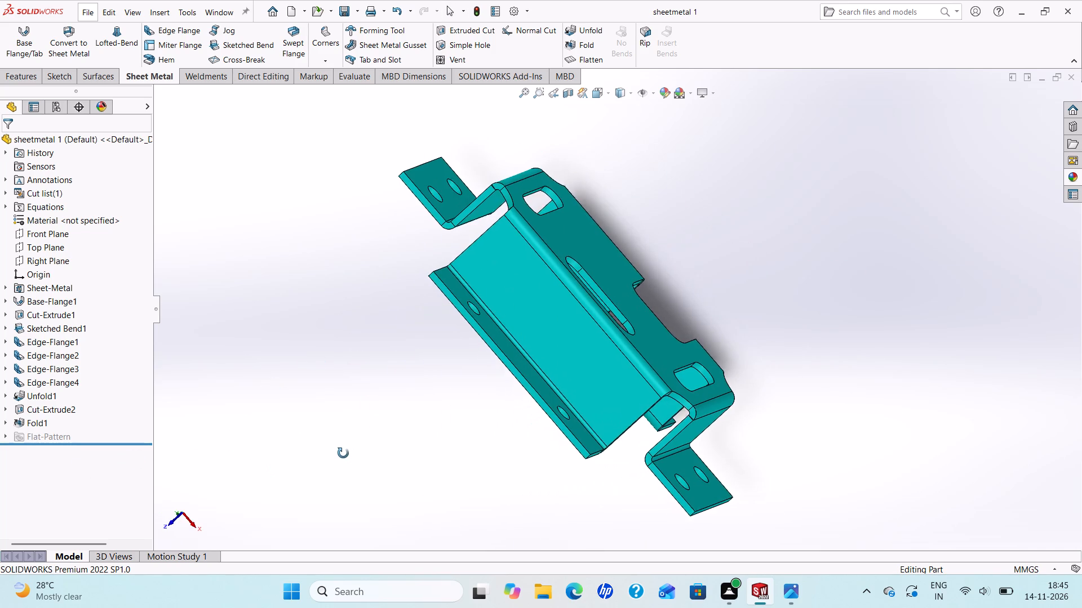
middle_drag(343, 453, 243, 419)
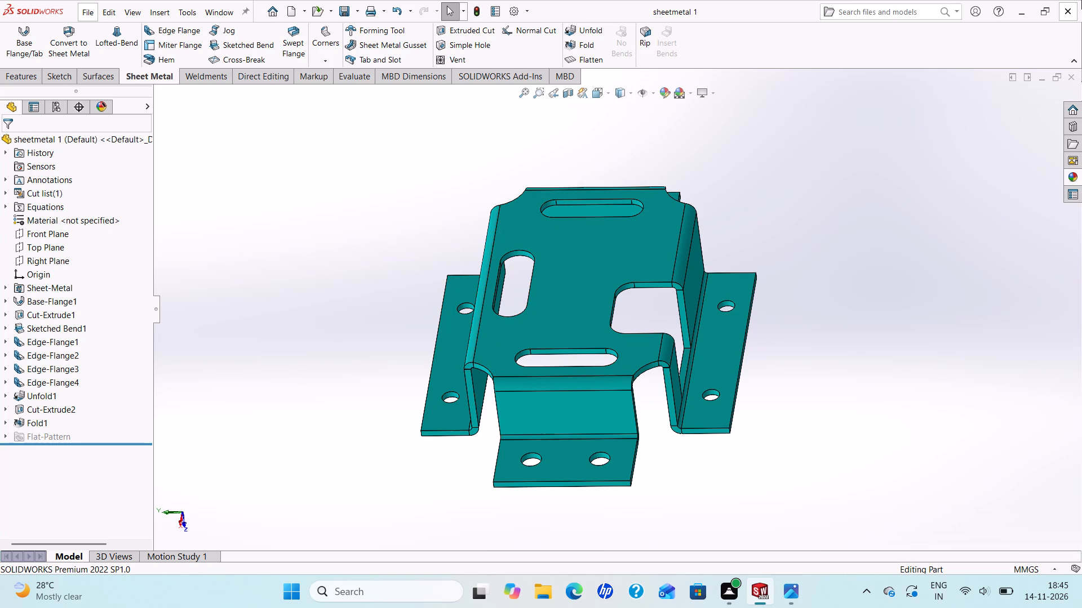
scroll(454, 364, up, 1)
scroll(605, 403, down, 1)
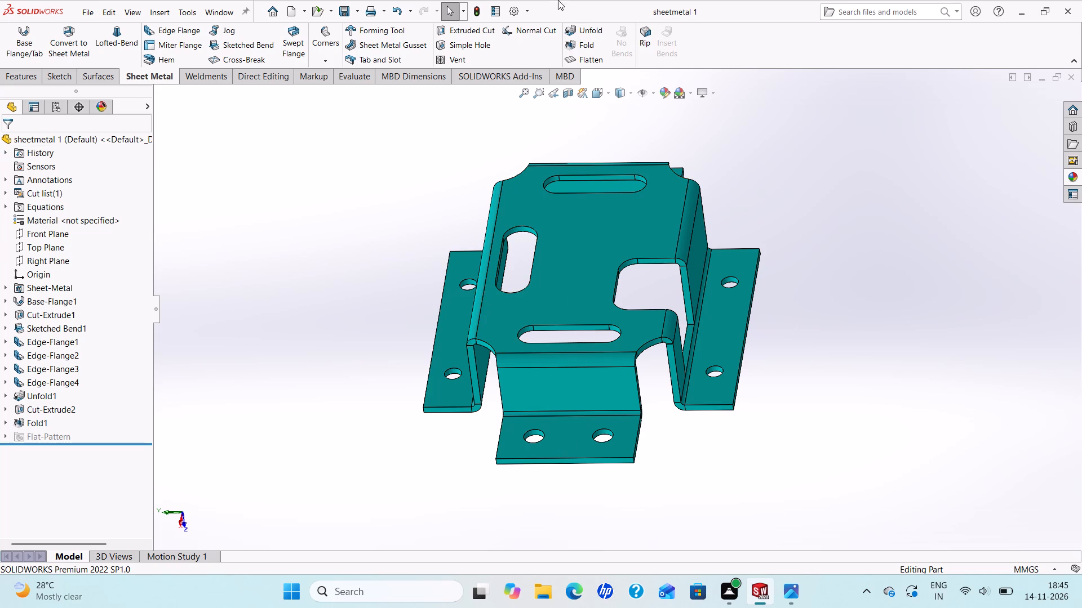
Compare the bracket's top and underside, checking the base plate slots, corner reliefs, cut-out and mounting holes of all four flanges.
scroll(598, 314, down, 2)
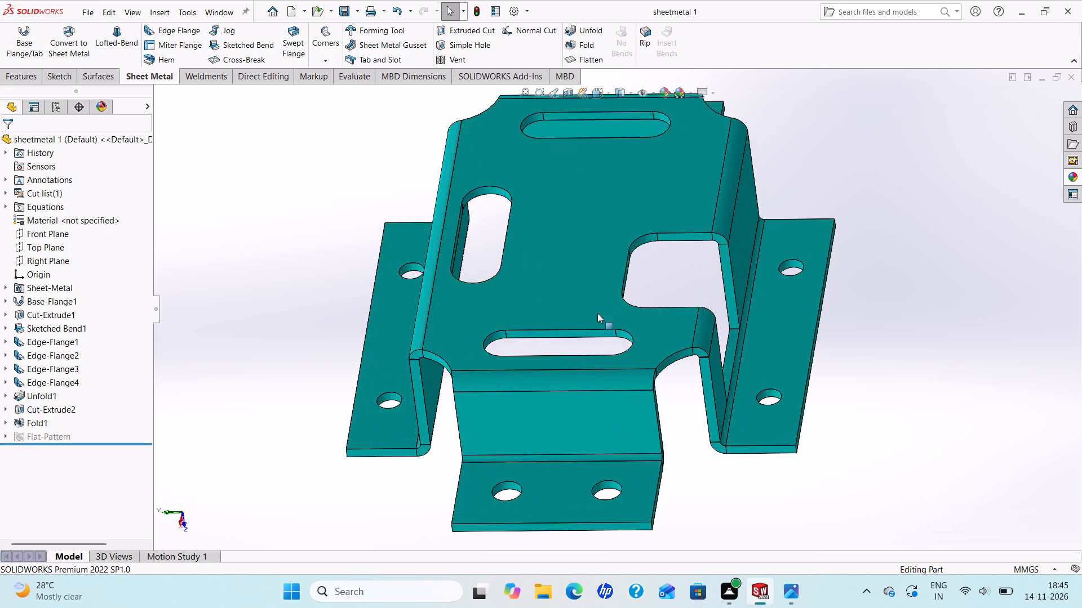
scroll(597, 313, up, 3)
scroll(628, 333, down, 1)
middle_drag(628, 333, 392, 375)
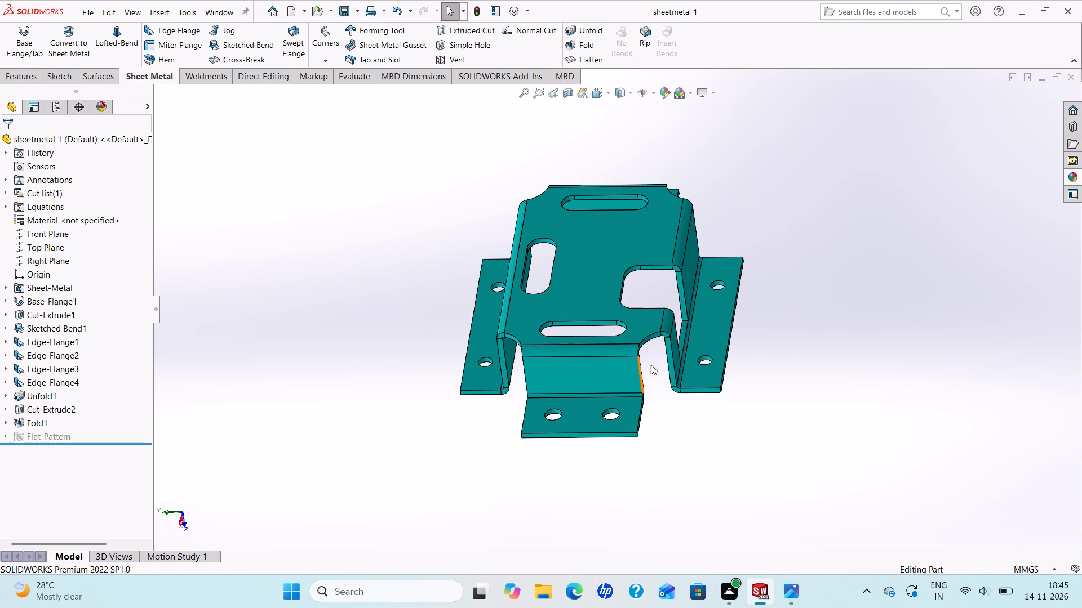
scroll(659, 345, down, 1)
middle_drag(664, 333, 51, 454)
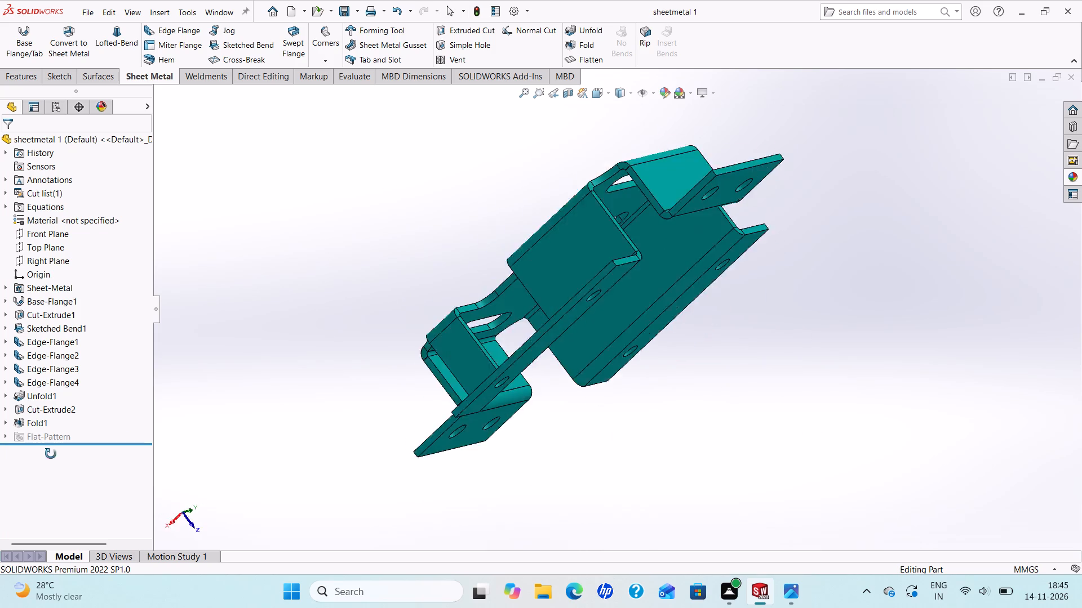
middle_drag(51, 454, 903, 410)
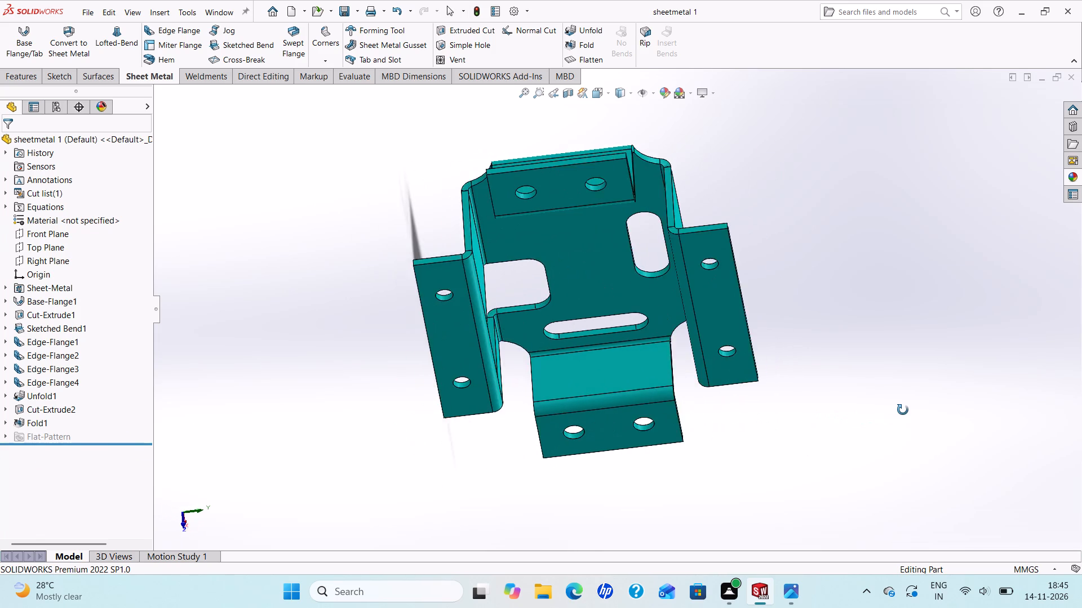
middle_drag(903, 410, 349, 228)
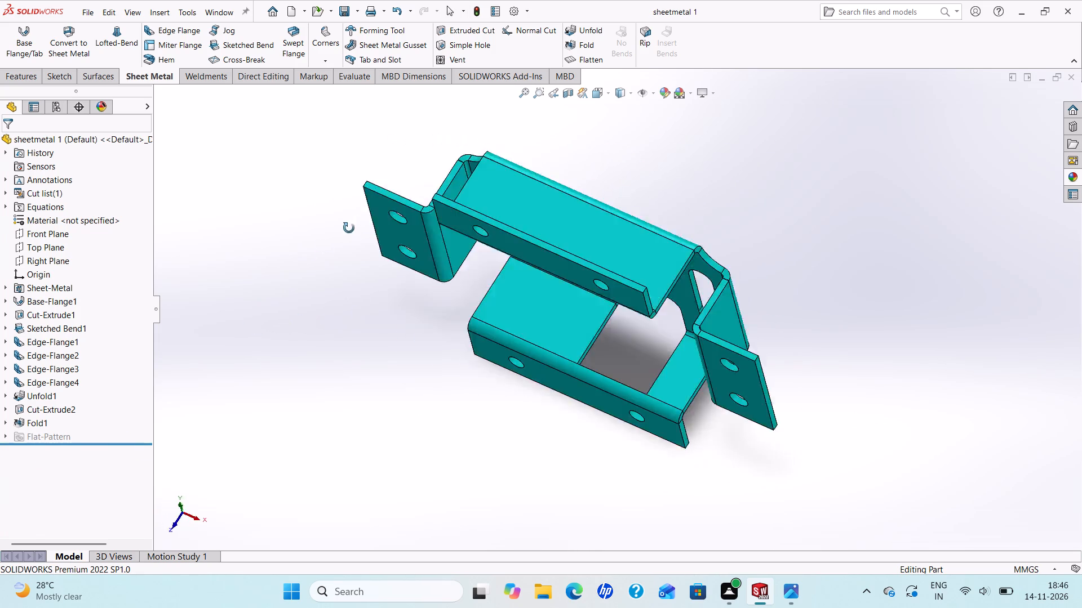
middle_drag(349, 228, 278, 140)
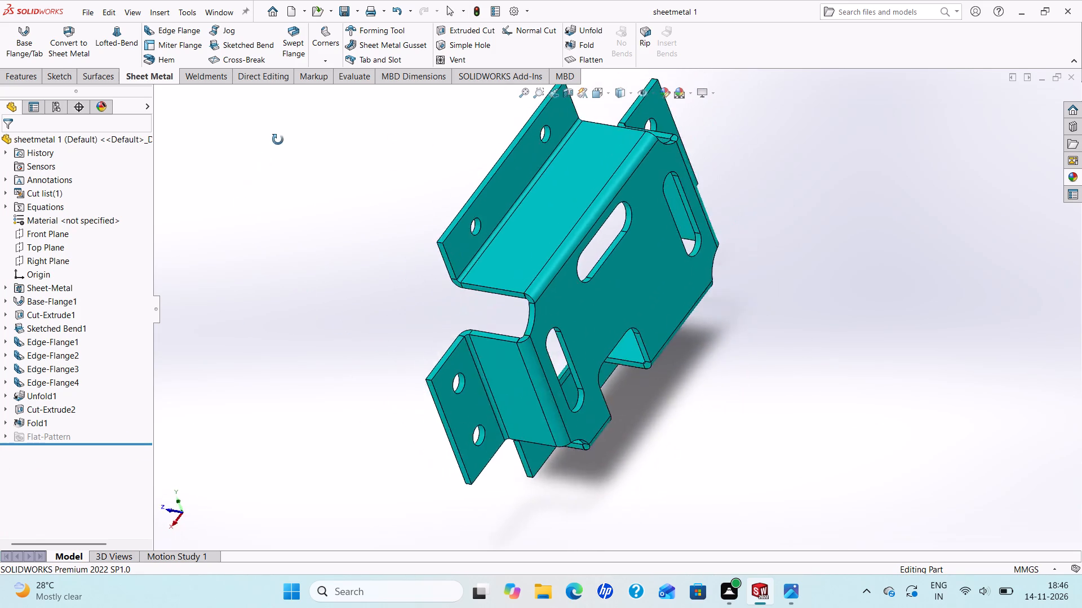
middle_drag(278, 140, 674, 329)
scroll(675, 329, up, 3)
scroll(684, 276, down, 1)
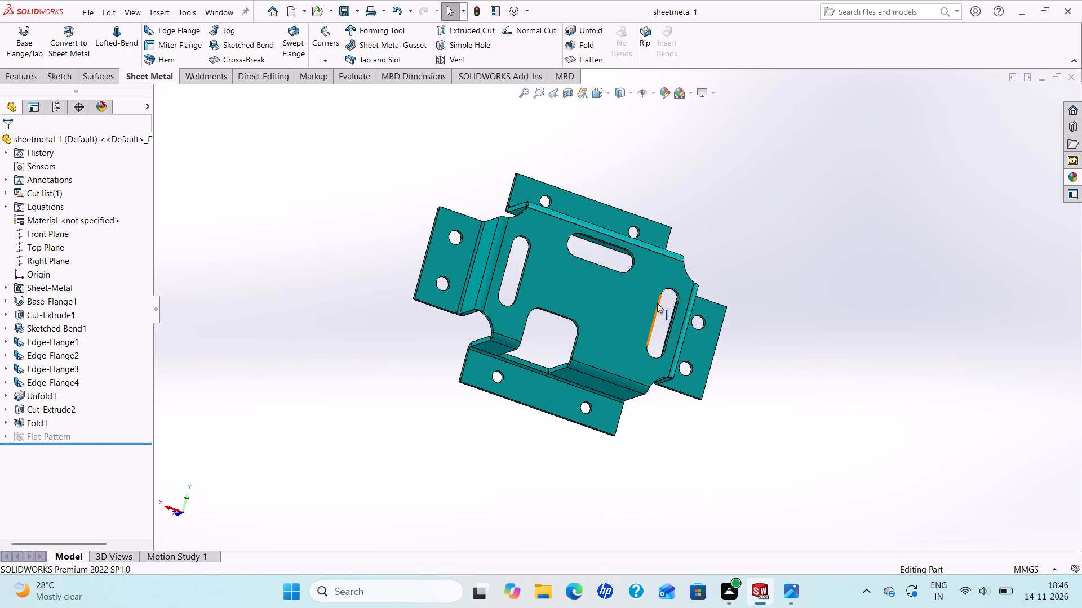
Inspect the base plate's outer face, the bracket's end profile and the inner faces of the flanges.
scroll(657, 303, down, 2)
scroll(657, 303, up, 2)
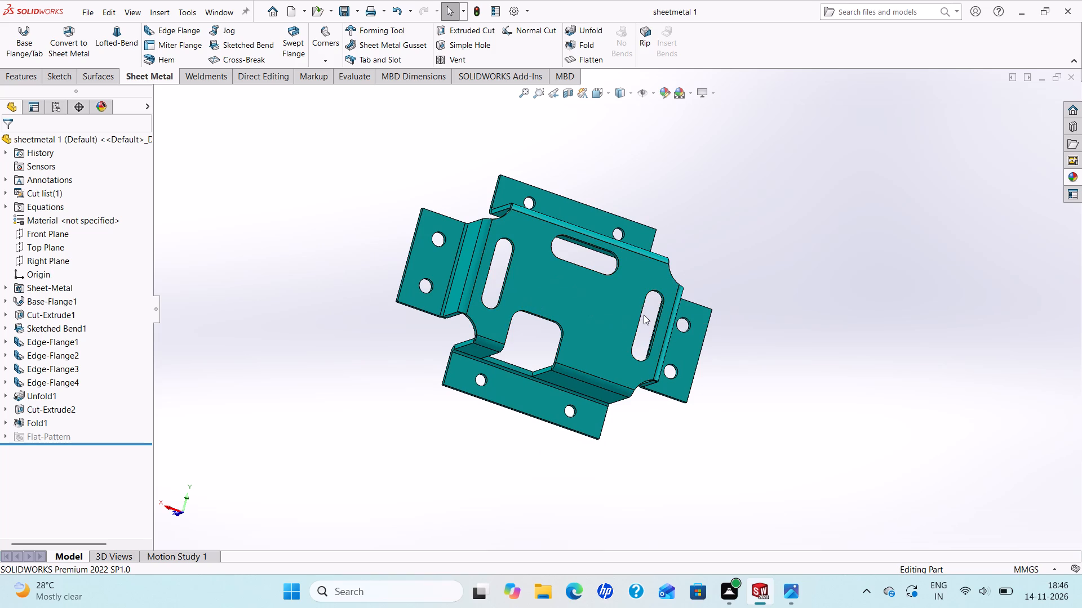
middle_drag(647, 318, 189, 314)
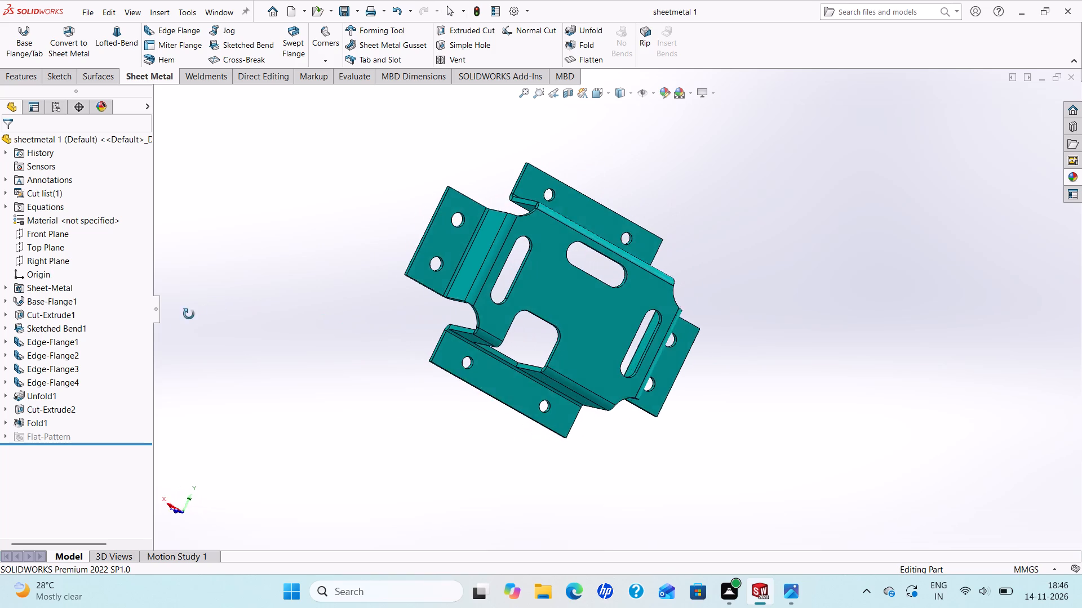
middle_drag(189, 314, 631, 279)
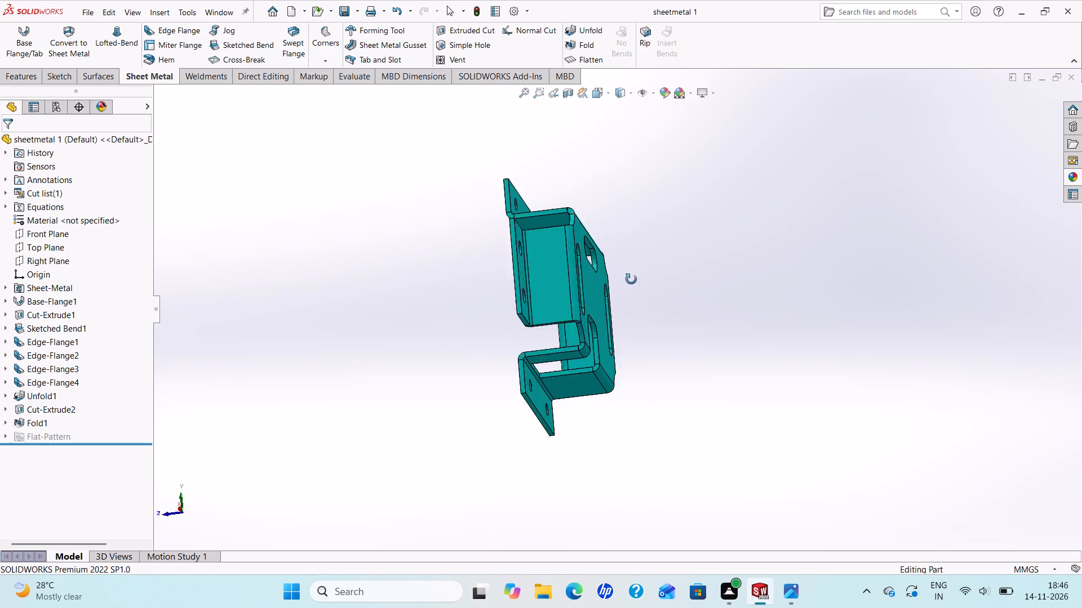
middle_drag(631, 279, 510, 262)
middle_drag(589, 282, 850, 297)
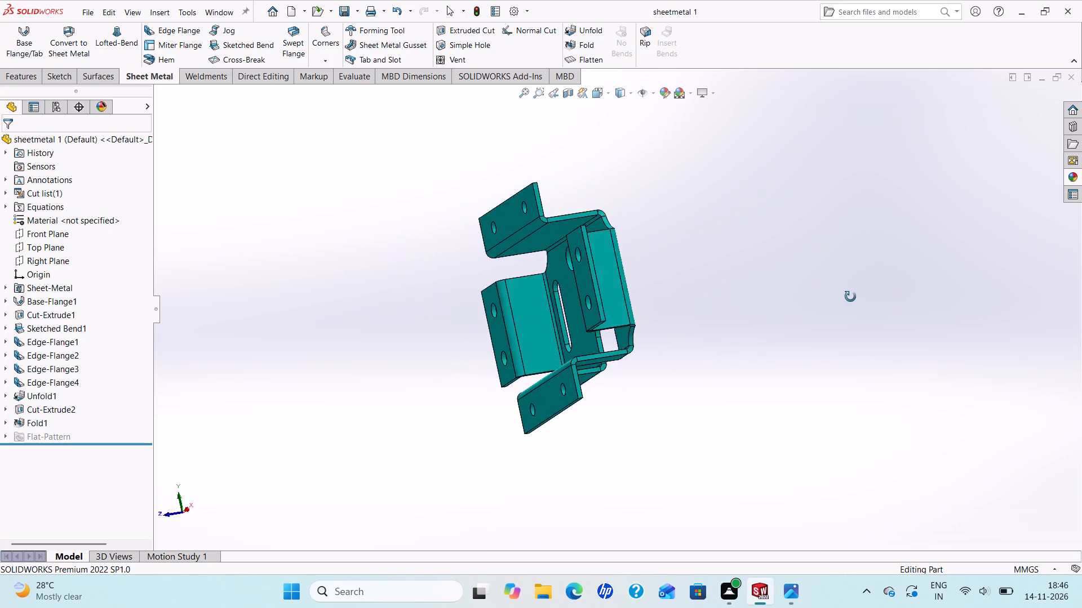
middle_drag(850, 297, 974, 342)
scroll(708, 339, up, 2)
scroll(694, 341, down, 2)
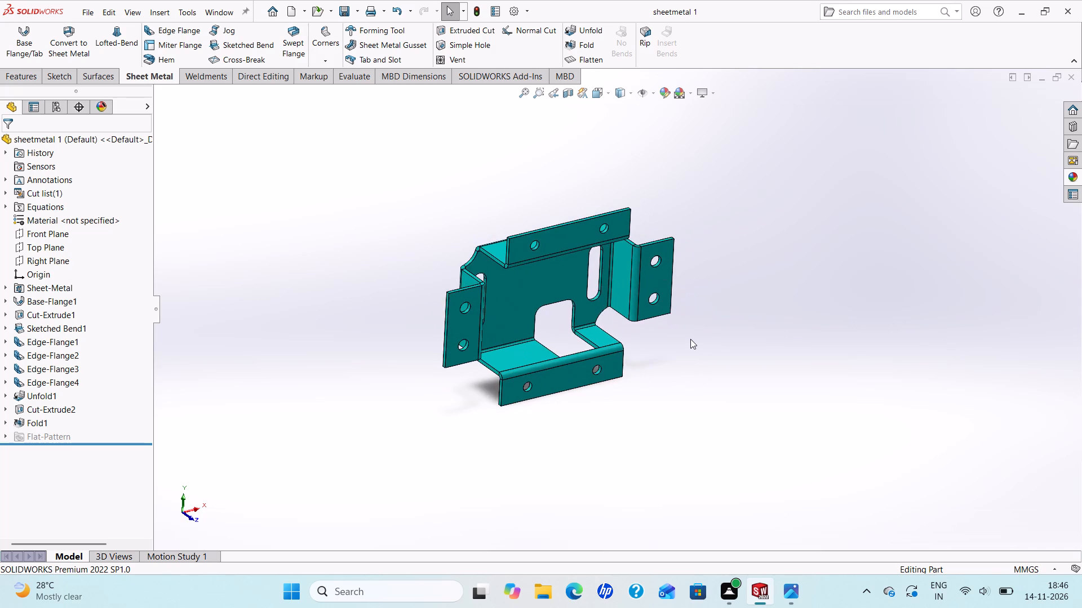
middle_drag(690, 339, 362, 284)
scroll(362, 284, down, 1)
scroll(530, 288, up, 2)
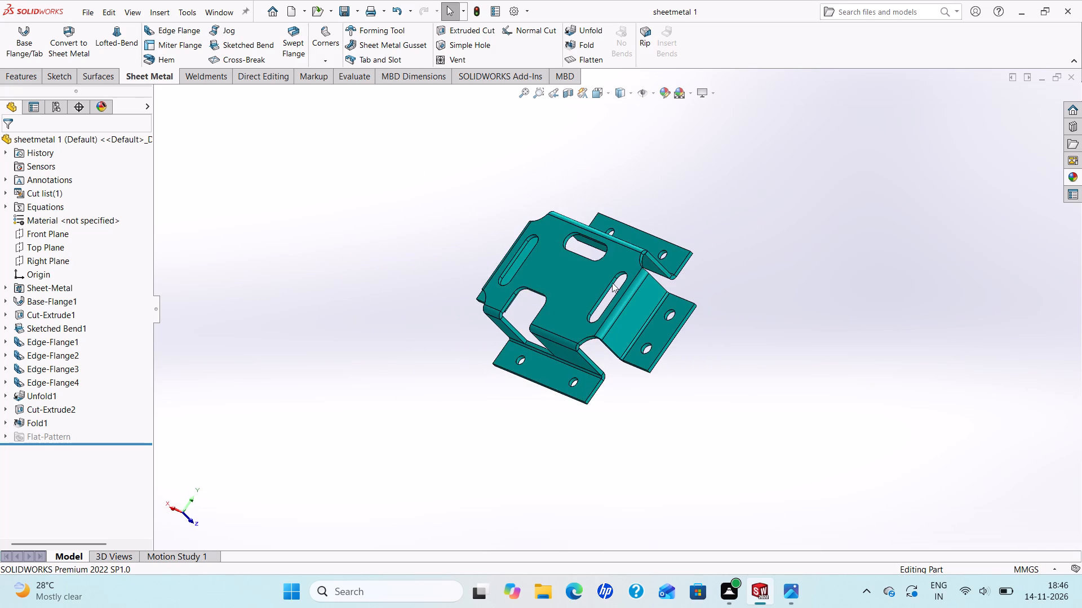
Examine the base plate's outer face up close, including its three slots, the cut-out and the adjoining bends.
scroll(642, 283, down, 2)
scroll(546, 324, down, 2)
scroll(543, 341, up, 4)
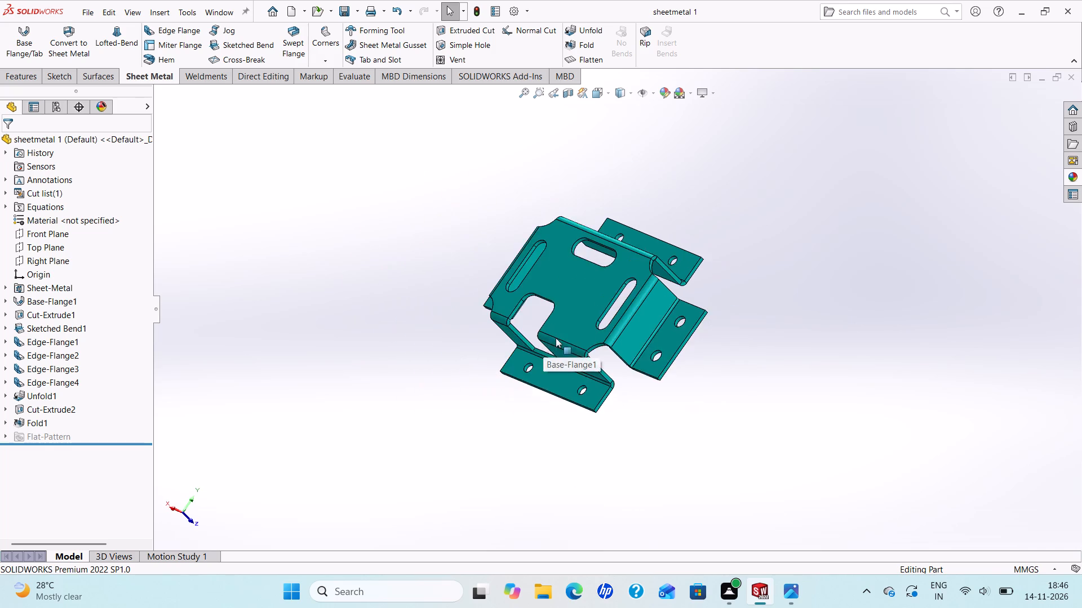
scroll(576, 331, down, 4)
scroll(642, 285, up, 4)
scroll(684, 256, down, 3)
scroll(684, 240, up, 3)
scroll(678, 238, down, 3)
scroll(801, 340, down, 1)
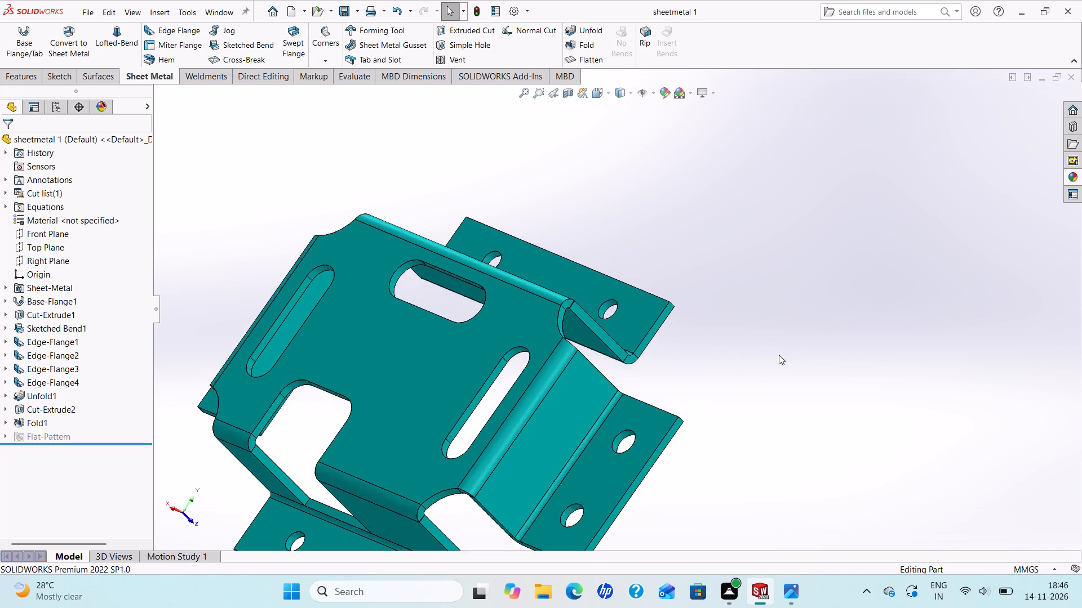
scroll(779, 355, down, 2)
scroll(518, 437, up, 7)
scroll(531, 392, down, 3)
scroll(541, 268, down, 4)
scroll(541, 267, up, 2)
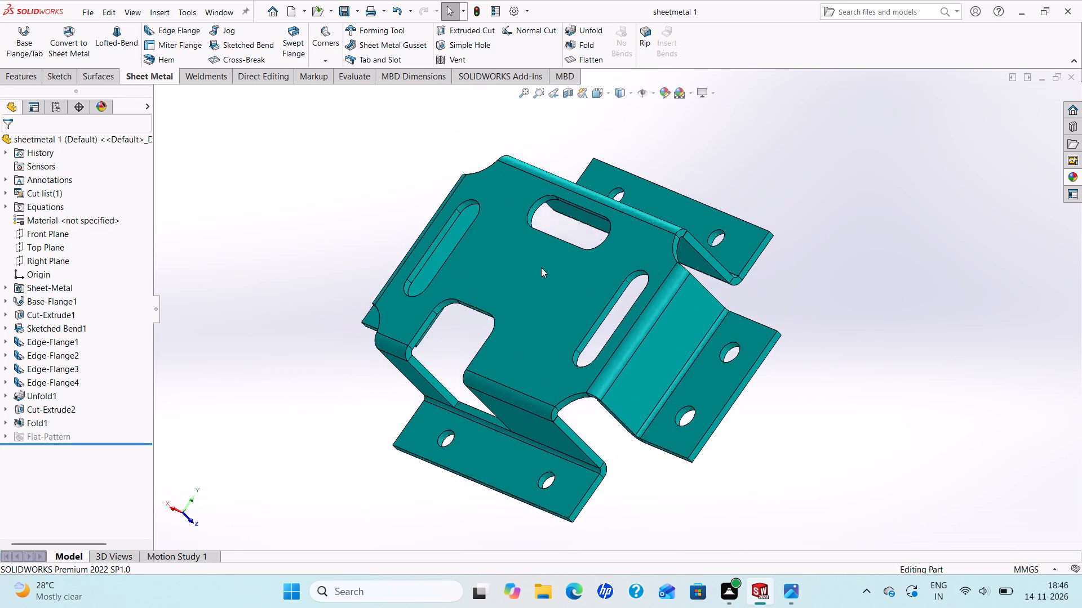
scroll(541, 267, up, 2)
scroll(559, 262, down, 2)
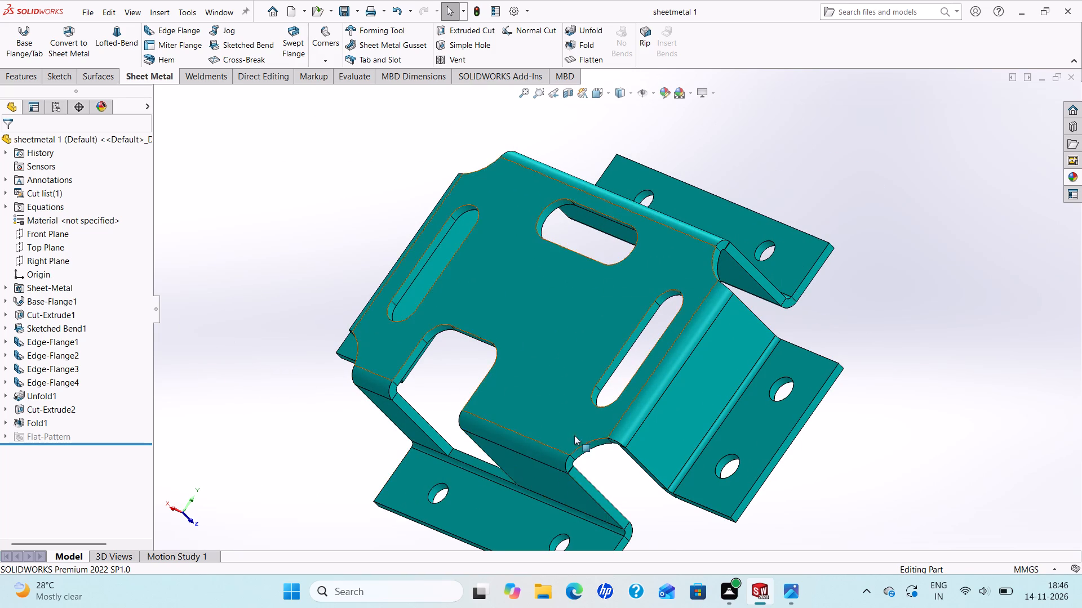
scroll(587, 424, up, 3)
scroll(607, 383, down, 4)
scroll(611, 372, up, 3)
scroll(609, 252, down, 2)
scroll(609, 252, up, 1)
Compare the bracket's underside with the base plate's outer face, checking the slots, rectangular cut-out, corner reliefs and flange holes.
middle_drag(609, 252, 607, 252)
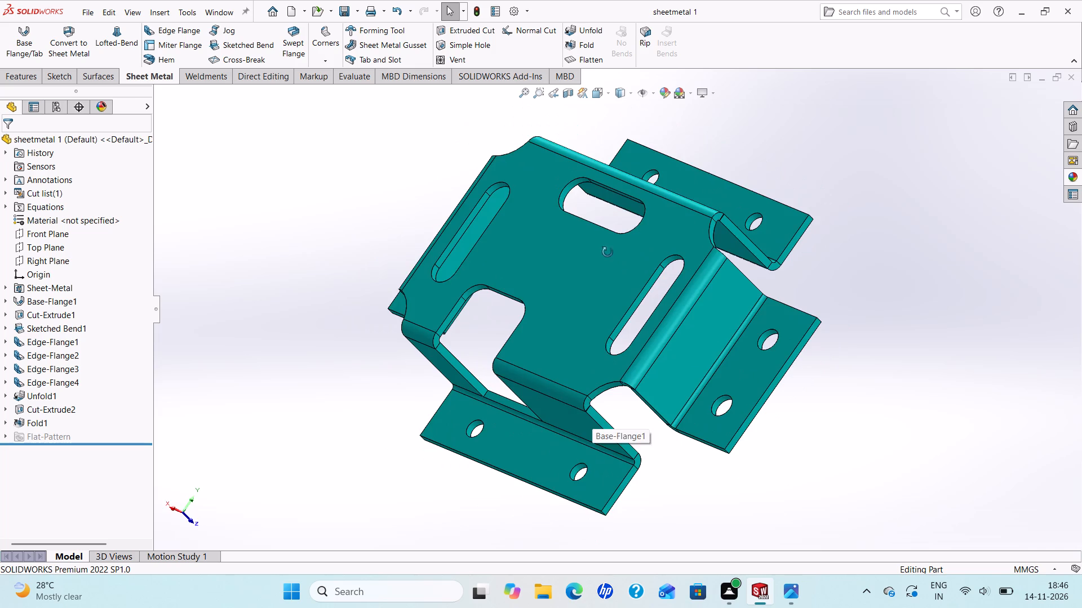
middle_drag(607, 252, 347, 245)
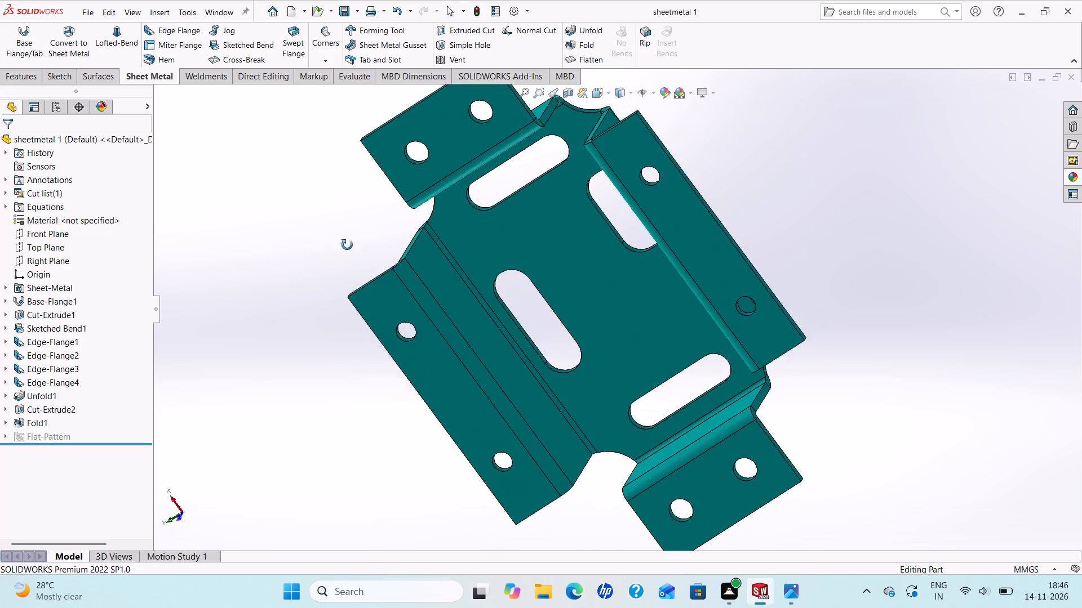
middle_drag(347, 245, 602, 317)
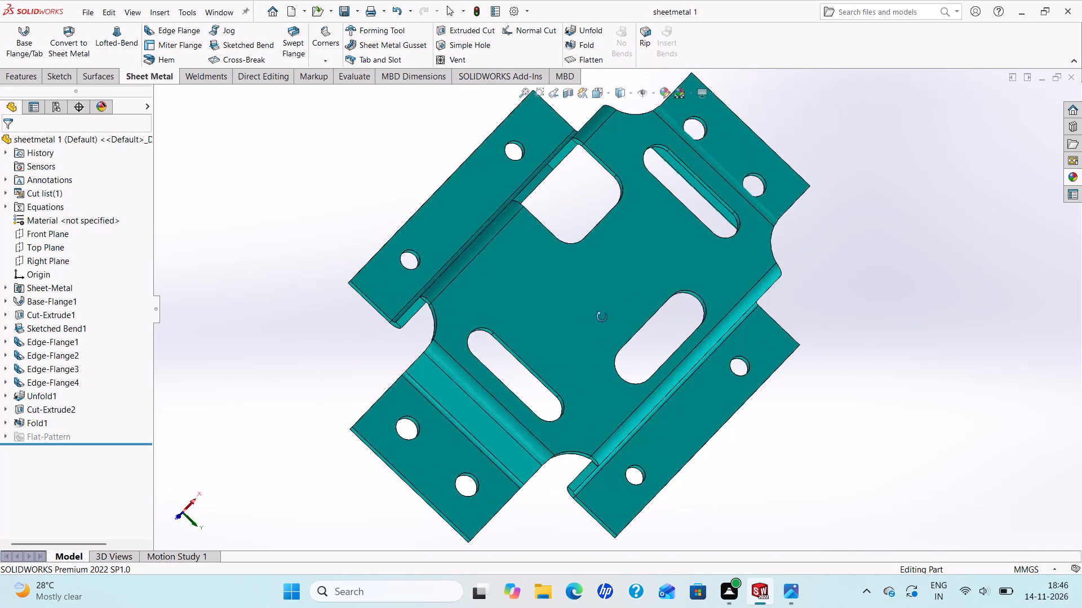
middle_drag(602, 317, 601, 316)
scroll(601, 316, up, 4)
scroll(633, 294, down, 3)
scroll(629, 290, up, 2)
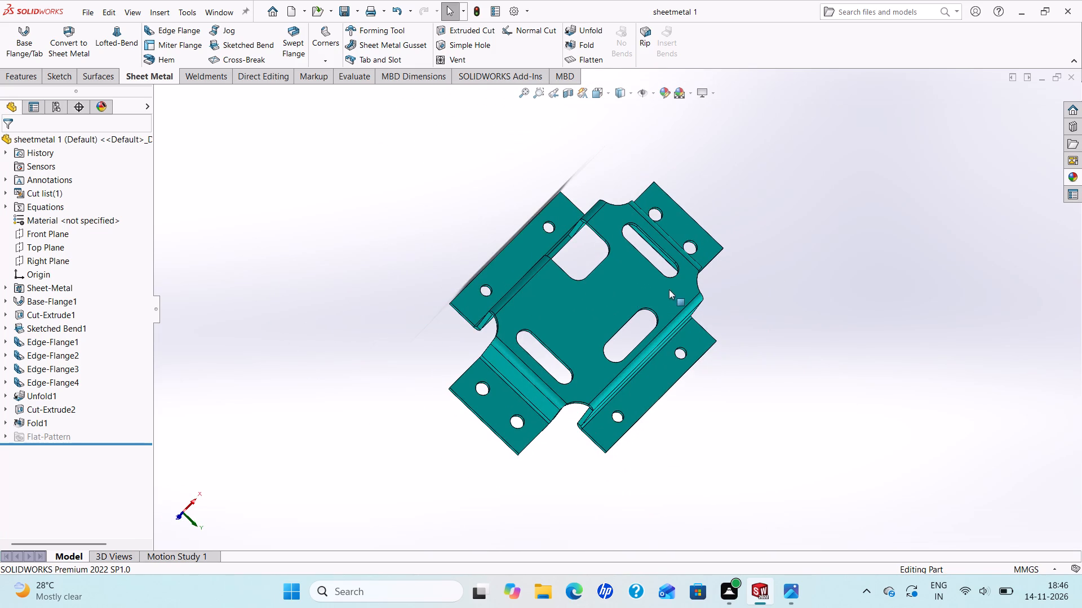
scroll(669, 290, down, 2)
scroll(650, 298, up, 2)
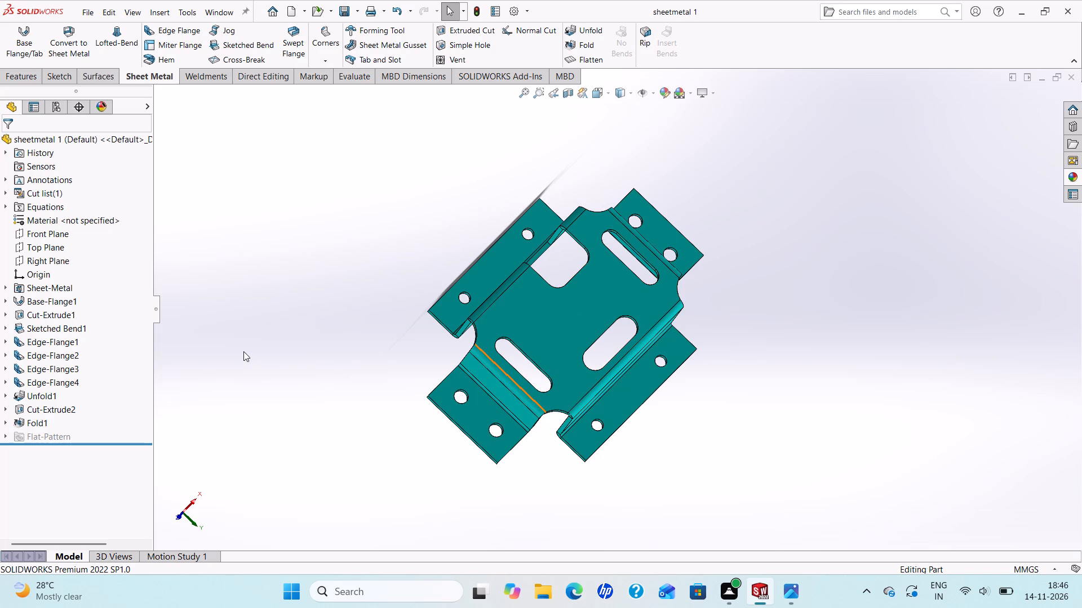
scroll(489, 382, down, 1)
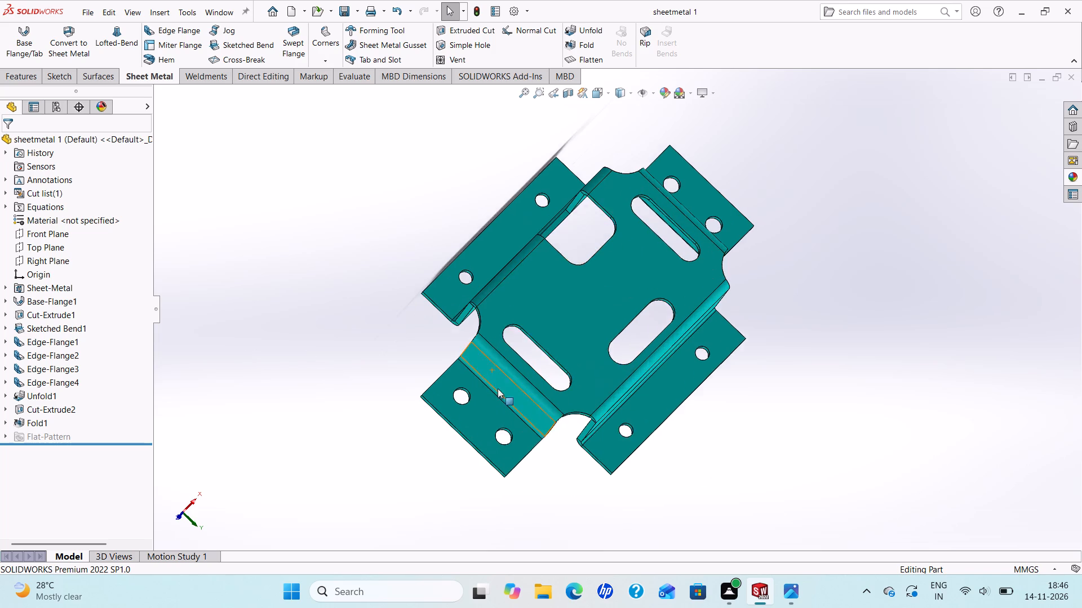
scroll(498, 388, down, 2)
scroll(739, 320, down, 1)
scroll(707, 321, up, 5)
scroll(705, 285, down, 3)
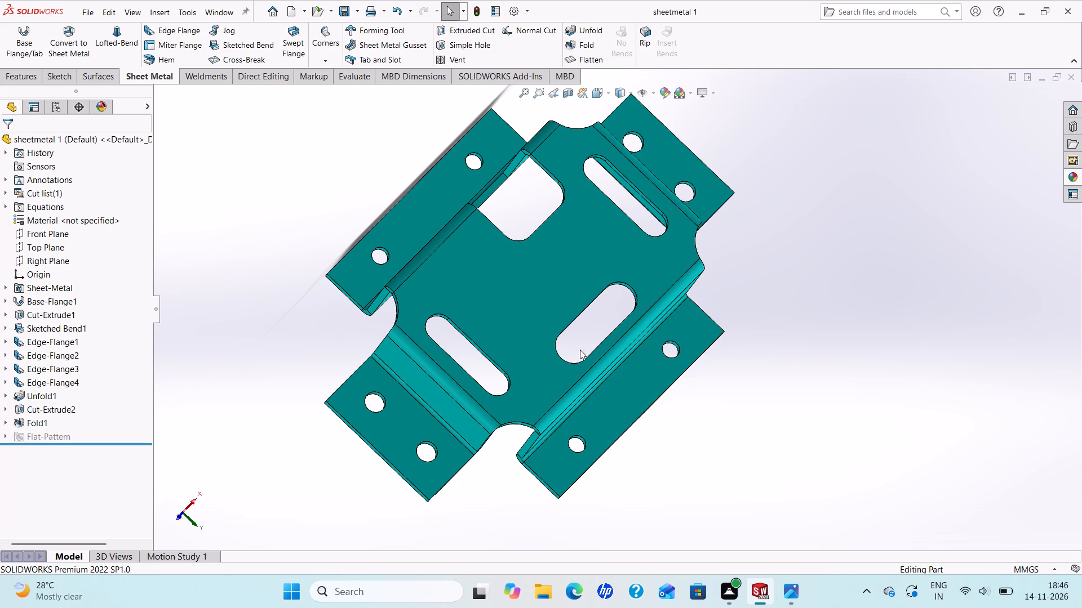
scroll(573, 354, down, 2)
Examine the uninterrupted long side wall, the adjoining short end flange and the corner relief between them.
middle_drag(570, 354, 534, 212)
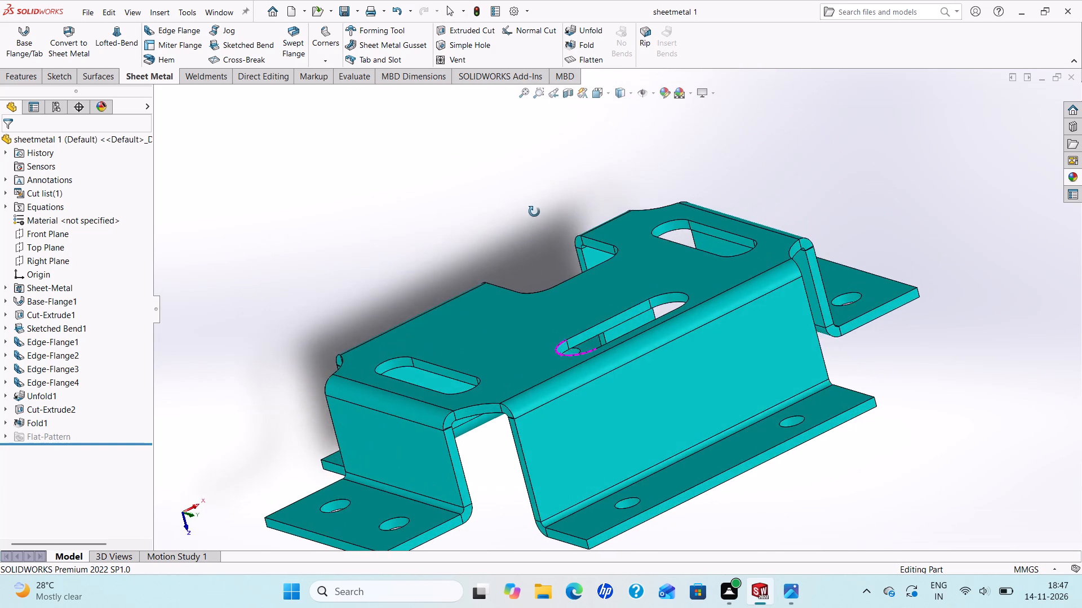
middle_drag(534, 212, 555, 256)
scroll(555, 256, up, 4)
scroll(639, 379, down, 2)
scroll(618, 359, up, 2)
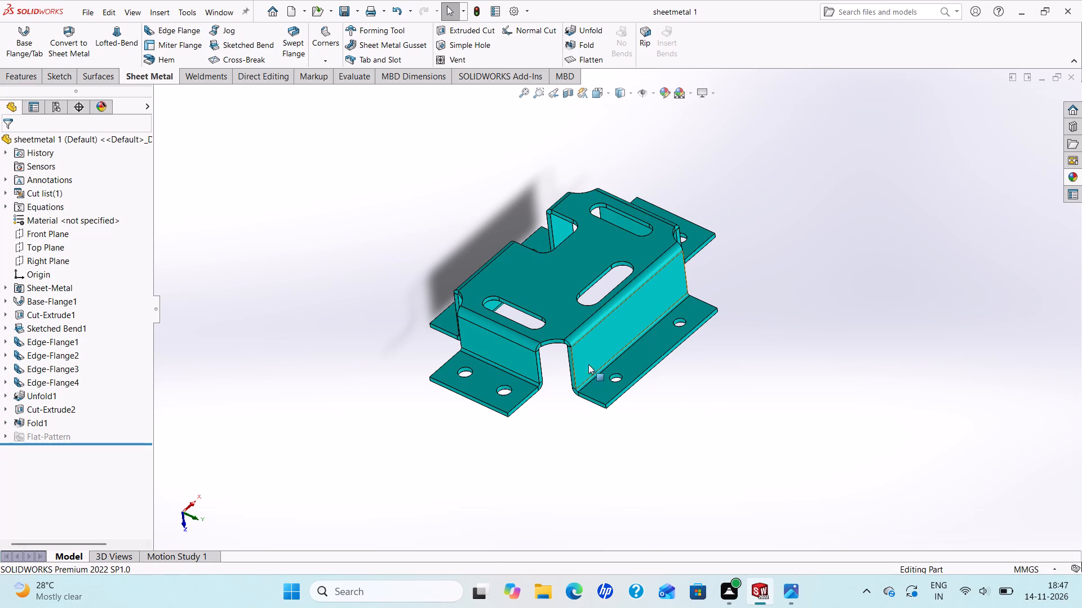
scroll(595, 283, down, 2)
scroll(595, 283, up, 2)
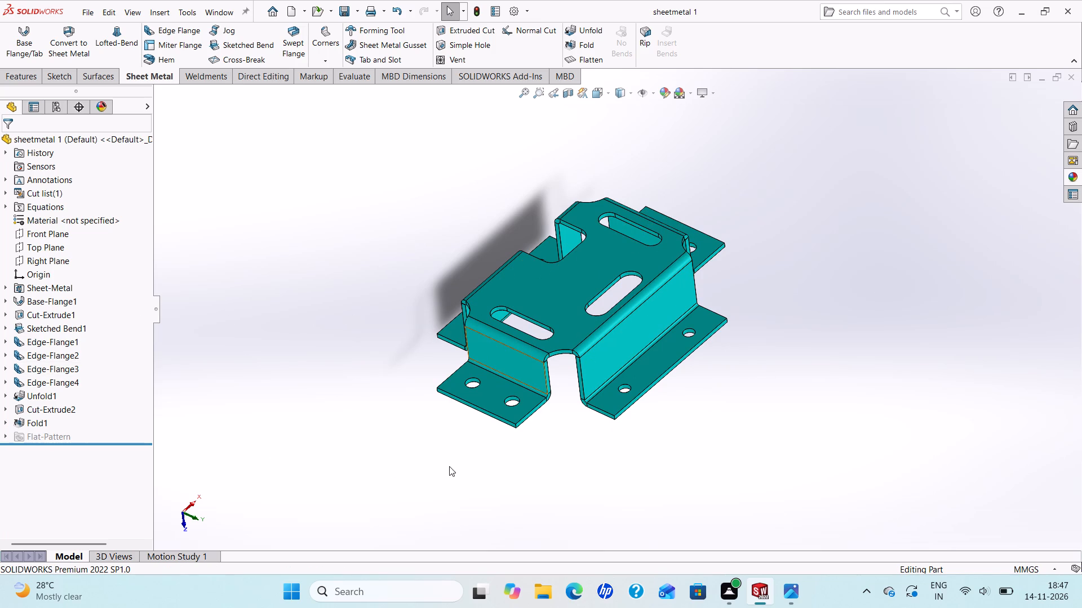
scroll(575, 371, down, 3)
scroll(576, 370, up, 3)
scroll(601, 328, down, 2)
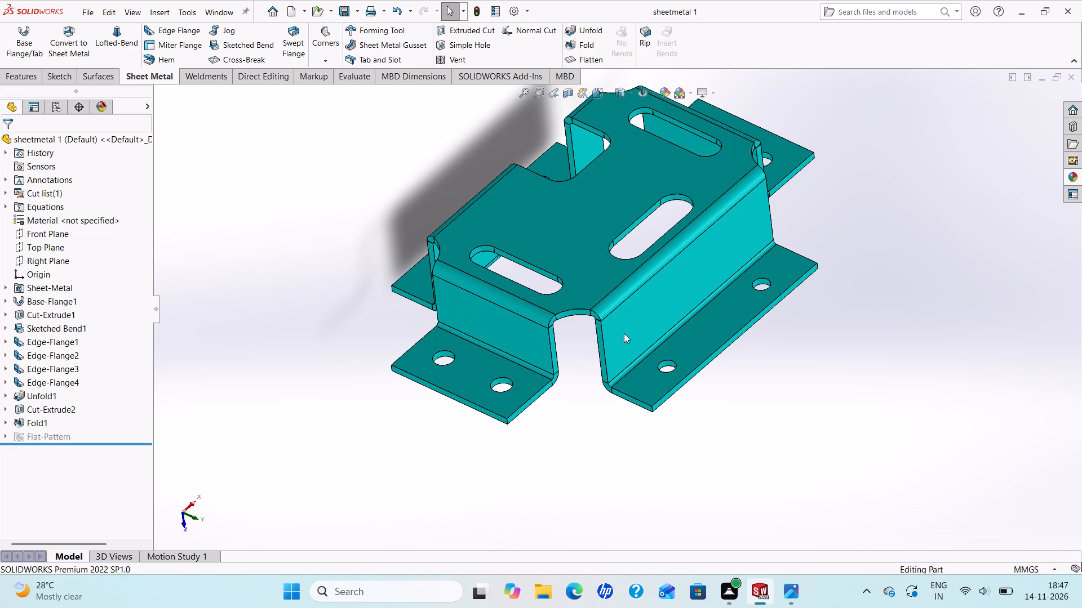
Inspect the bracket from its end, underside and cut-out side, checking the bend profiles of the four flanges.
middle_drag(624, 333, 668, 343)
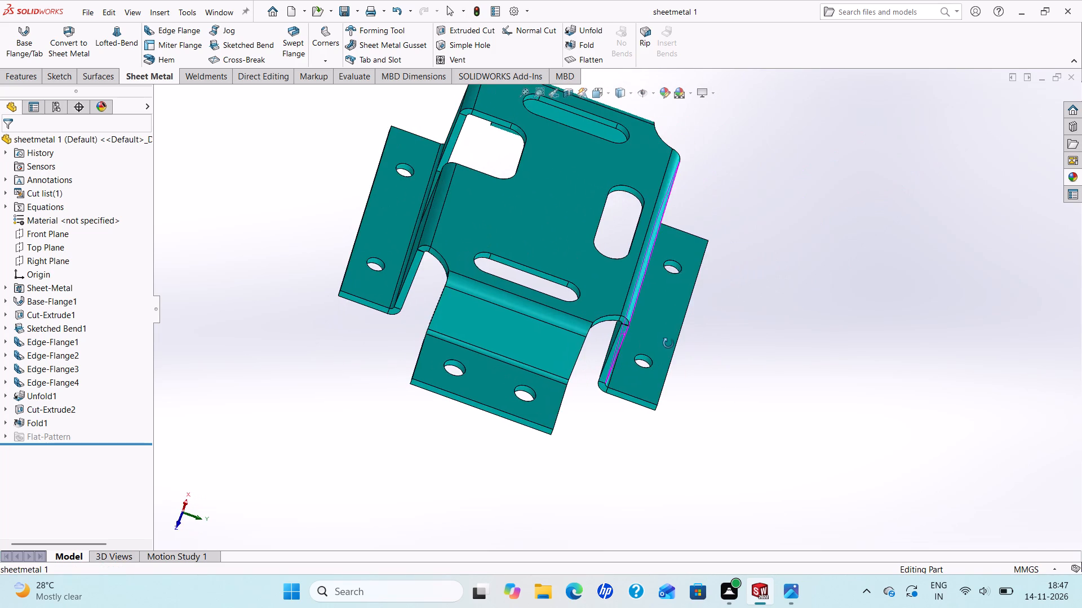
middle_drag(668, 343, 506, 350)
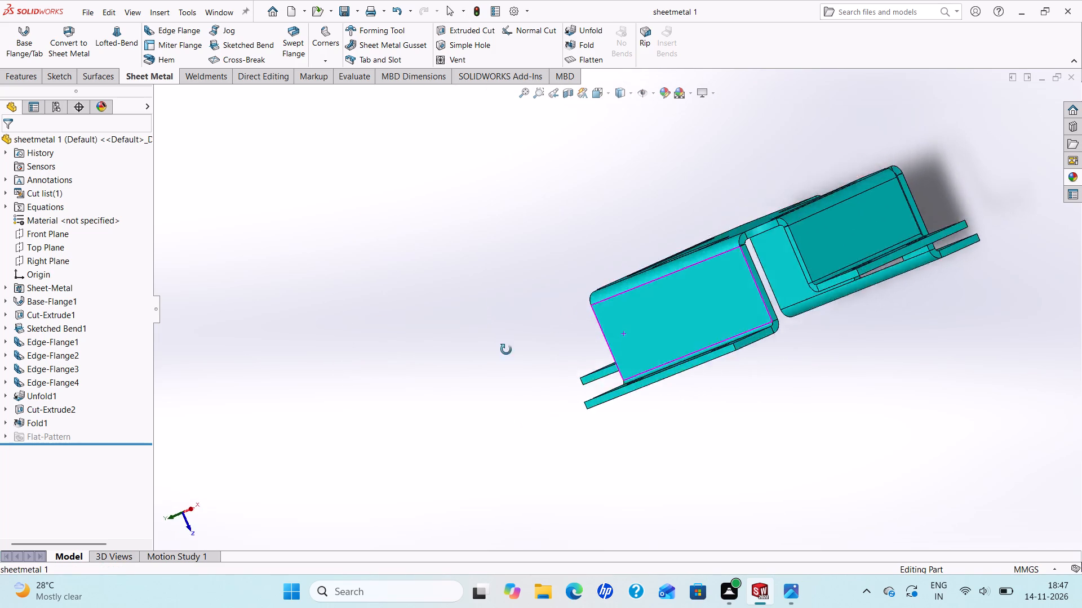
middle_drag(506, 350, 618, 96)
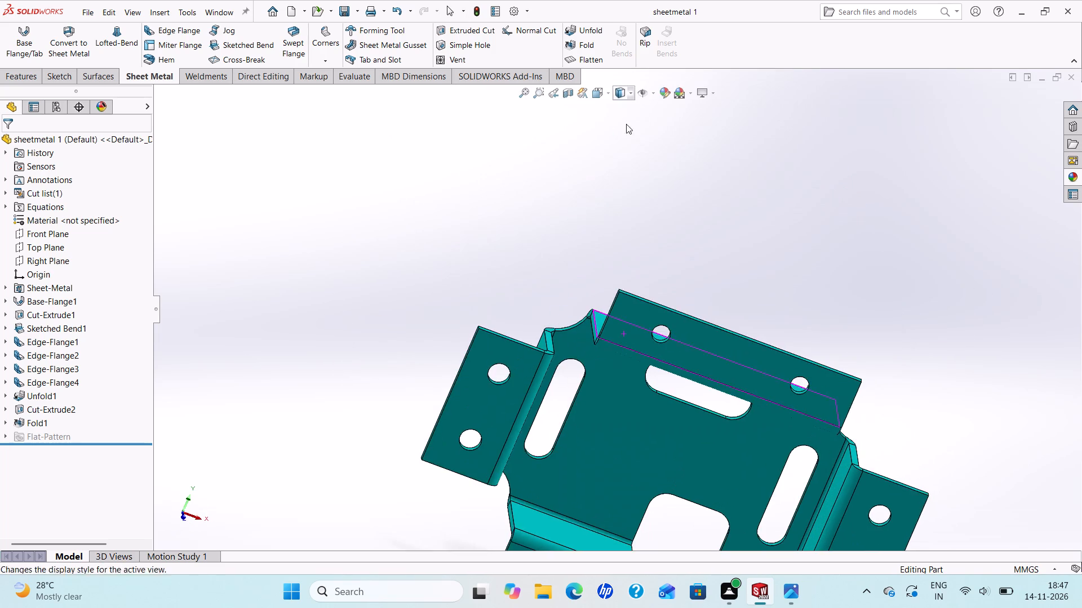
scroll(662, 382, up, 3)
scroll(678, 441, down, 2)
middle_drag(680, 429, 708, 163)
scroll(709, 169, down, 1)
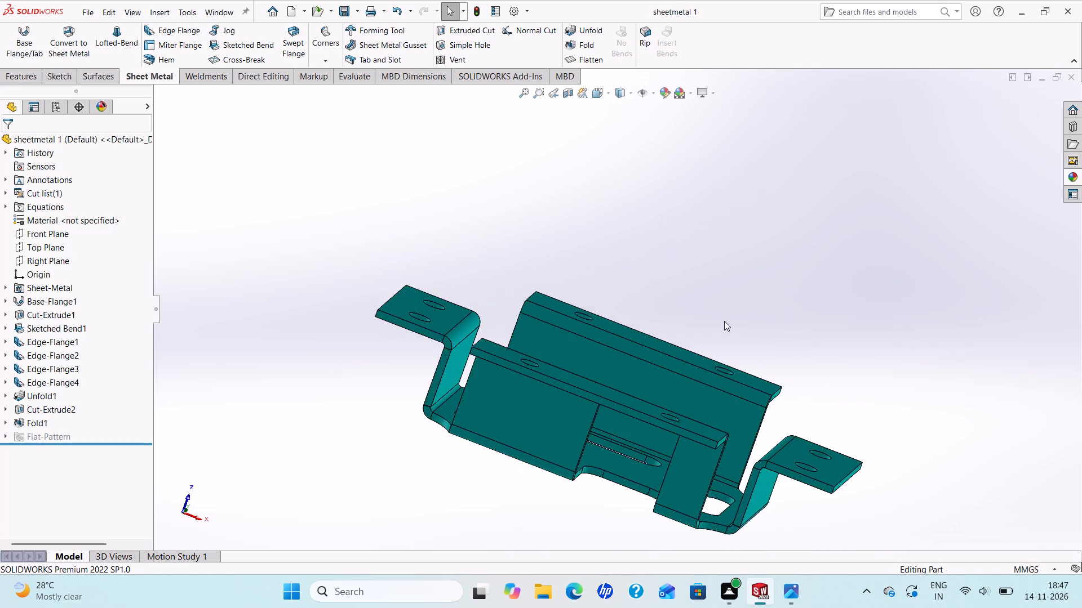
scroll(724, 321, down, 1)
scroll(681, 540, up, 4)
scroll(697, 451, down, 3)
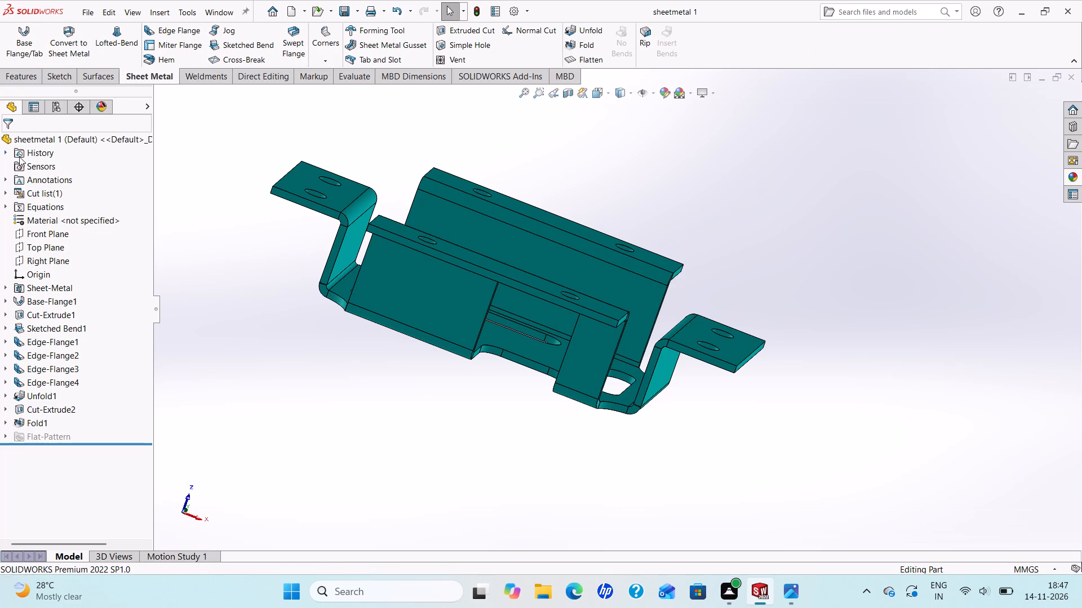
scroll(406, 212, down, 3)
Examine the inner faces of the base plate and flanges up close, including the slots, bends and mounting holes.
middle_drag(410, 216, 420, 316)
scroll(420, 316, up, 4)
scroll(690, 391, down, 3)
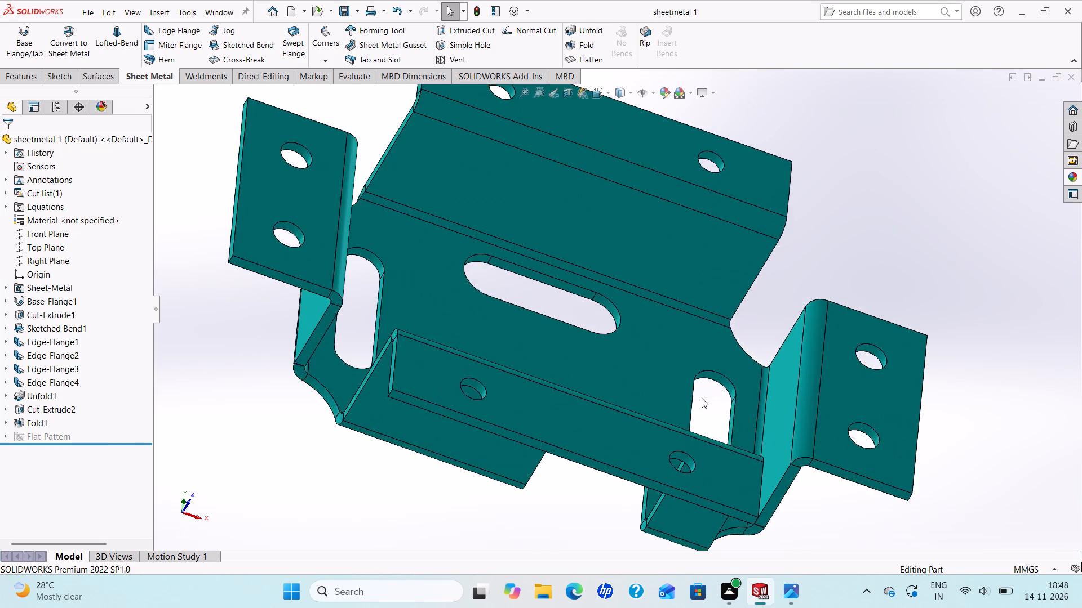
scroll(702, 398, up, 3)
scroll(919, 351, down, 2)
scroll(698, 334, down, 2)
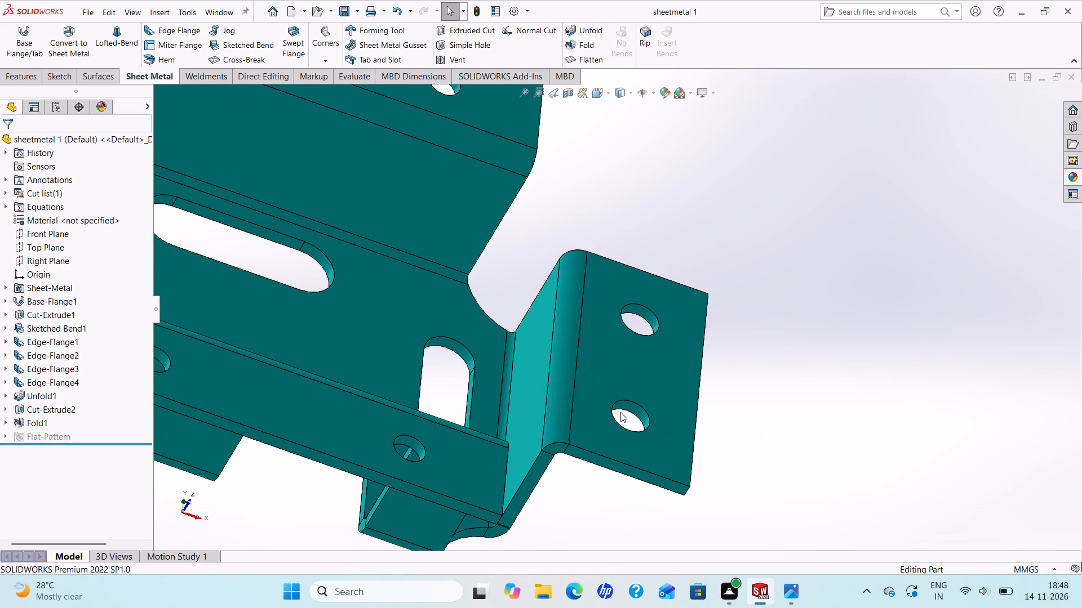
scroll(345, 305, up, 3)
scroll(669, 326, down, 2)
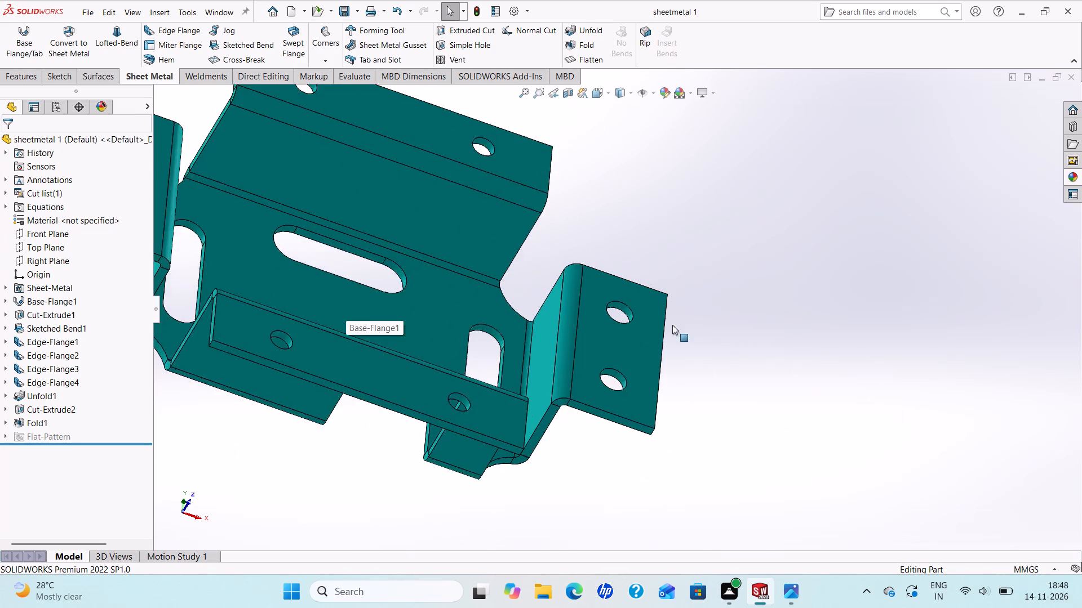
scroll(672, 325, down, 2)
scroll(606, 321, up, 5)
scroll(403, 315, down, 4)
scroll(442, 288, up, 4)
scroll(686, 248, down, 2)
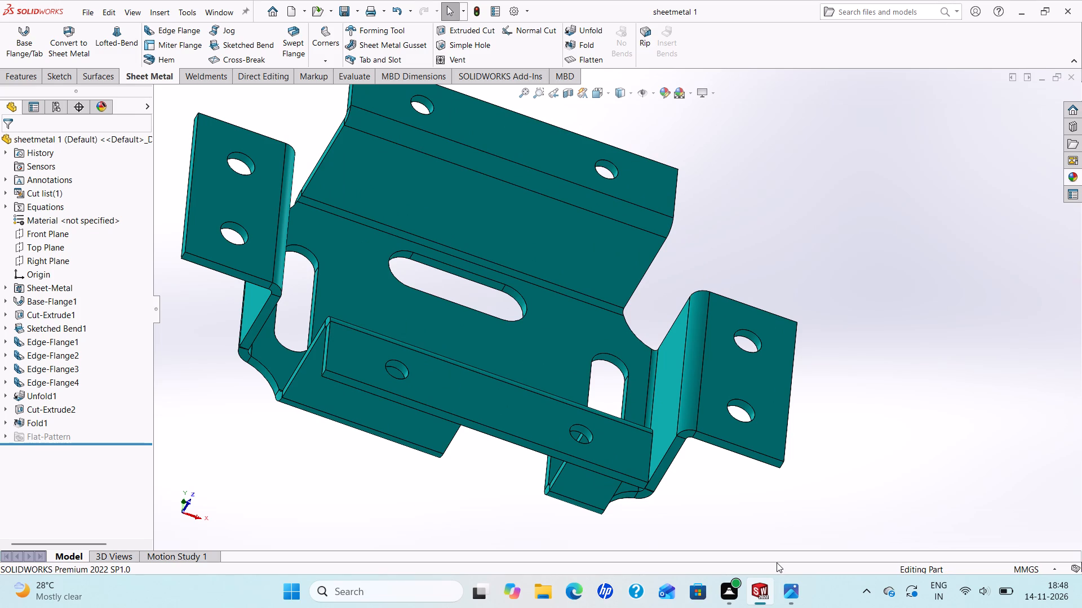
scroll(756, 484, down, 1)
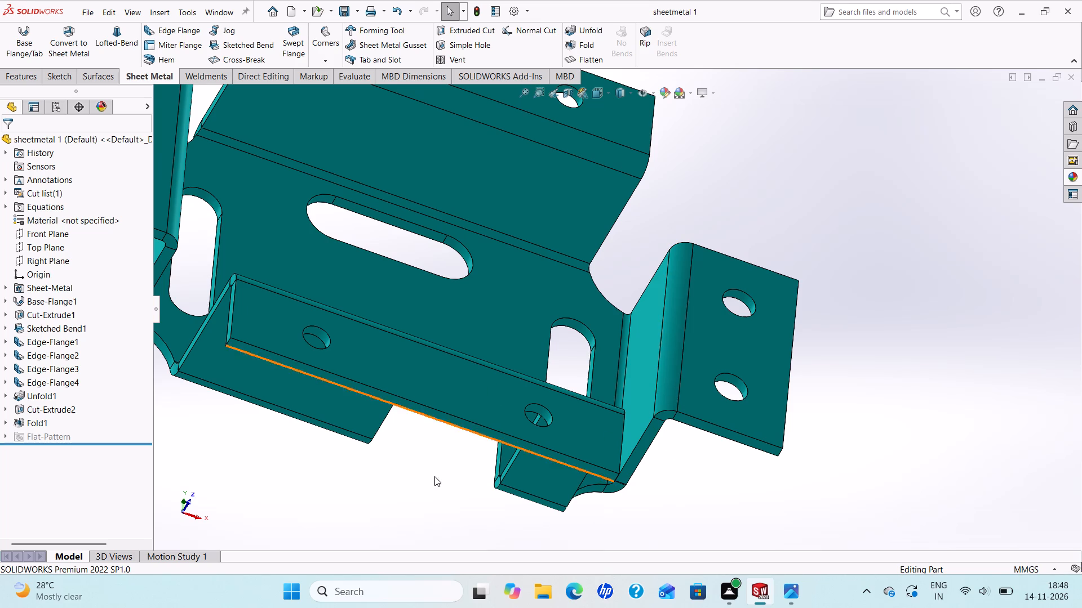
scroll(453, 444, up, 4)
scroll(498, 406, down, 1)
scroll(491, 377, up, 2)
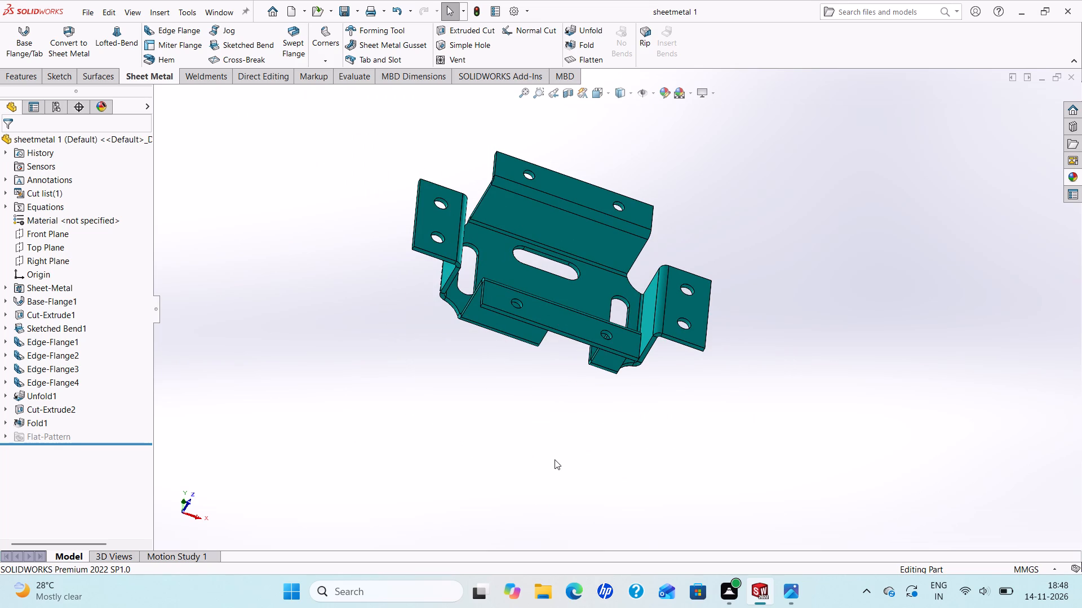
Save the finished bracket part under its existing name.
key(ctrl+s)
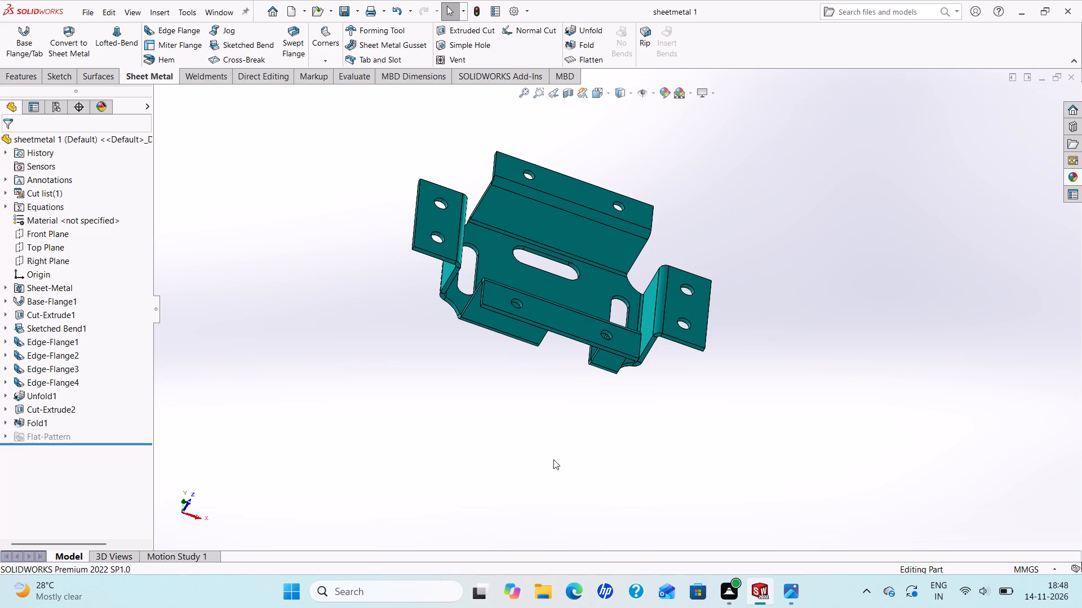